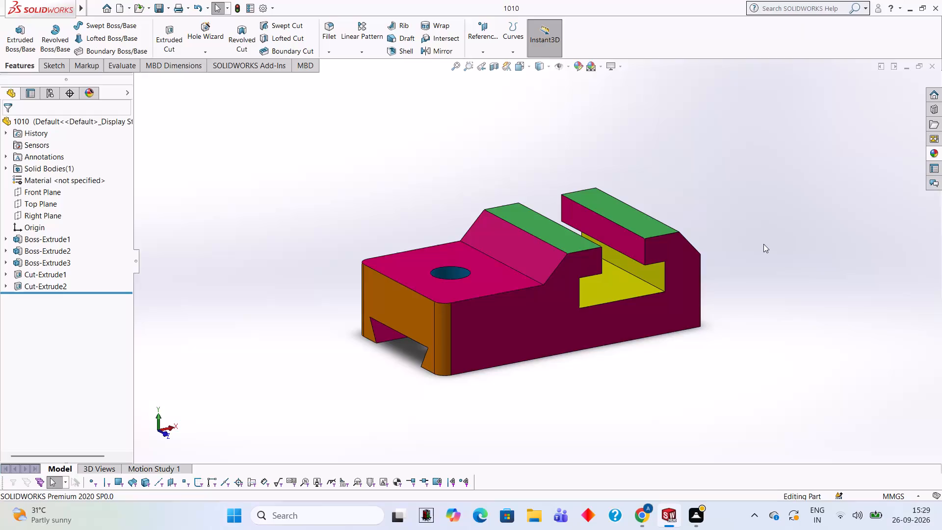
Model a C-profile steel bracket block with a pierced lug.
Close the 1010 part and create a new part document.
click(934, 65)
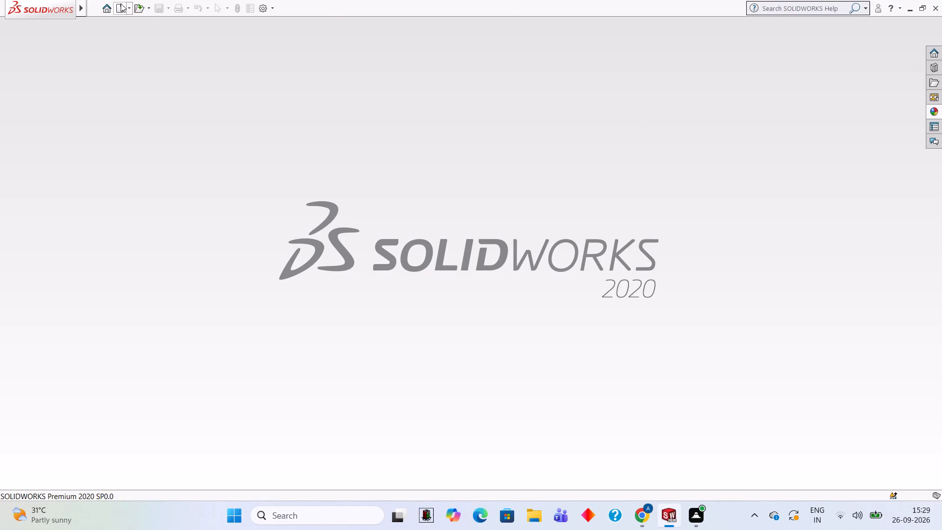
click(121, 3)
click(381, 384)
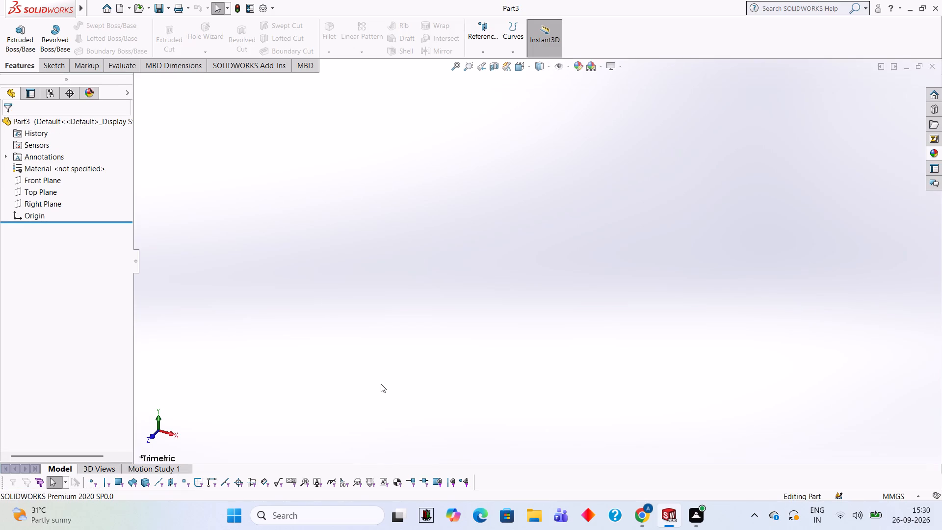
On the Front Plane, sketch connected lines from the origin: 70 mm horizontally along +X, 20 mm up, and 45 mm back toward the origin side.
click(35, 185)
click(44, 177)
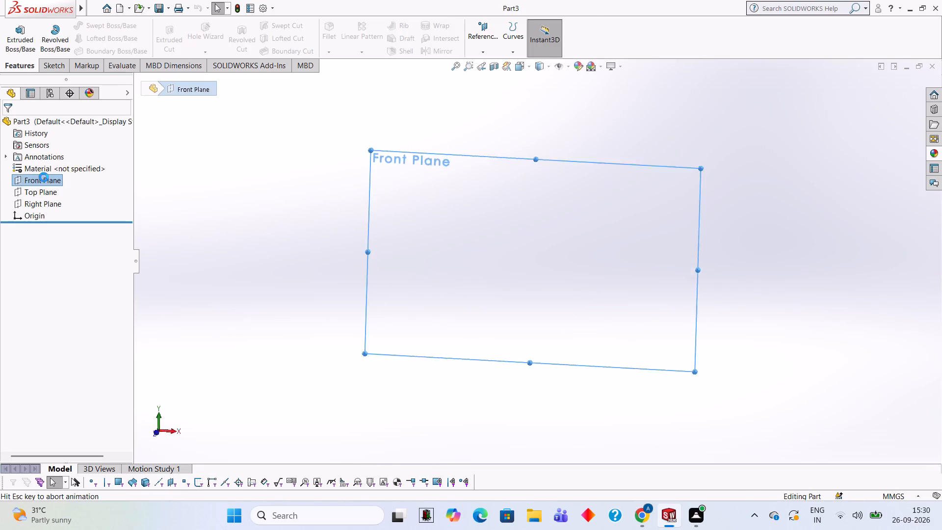
click(407, 245)
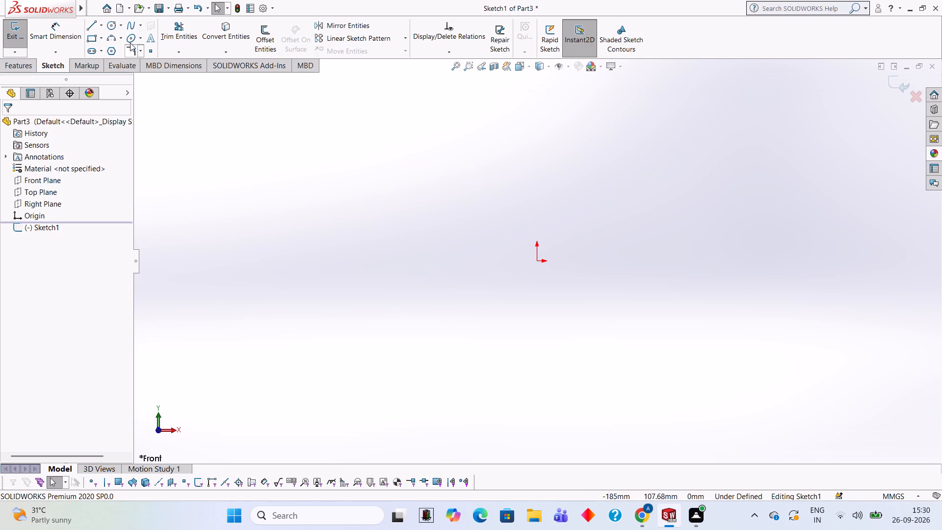
click(94, 25)
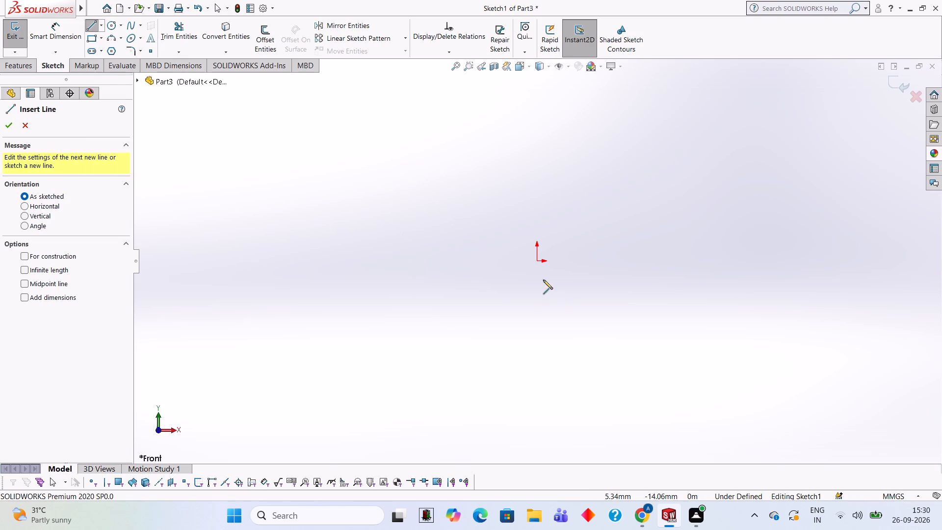
click(538, 261)
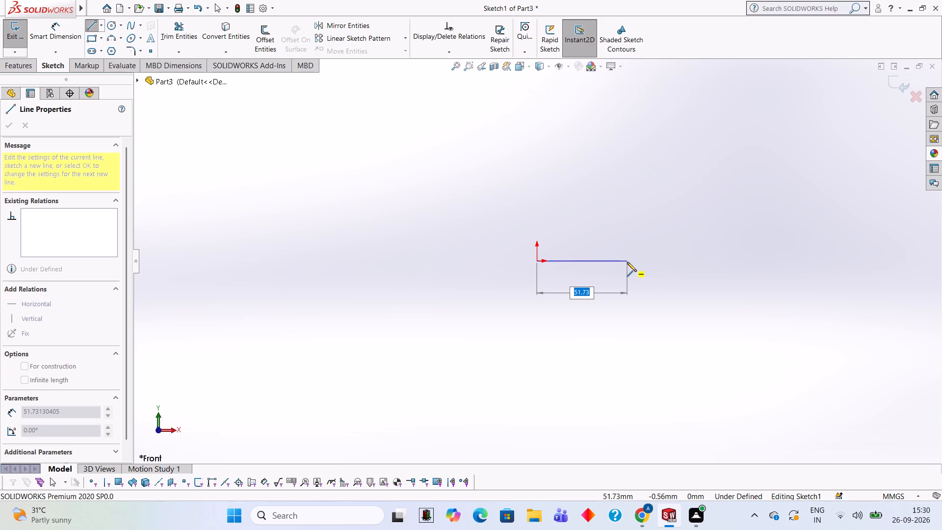
text(70)
key(Return)
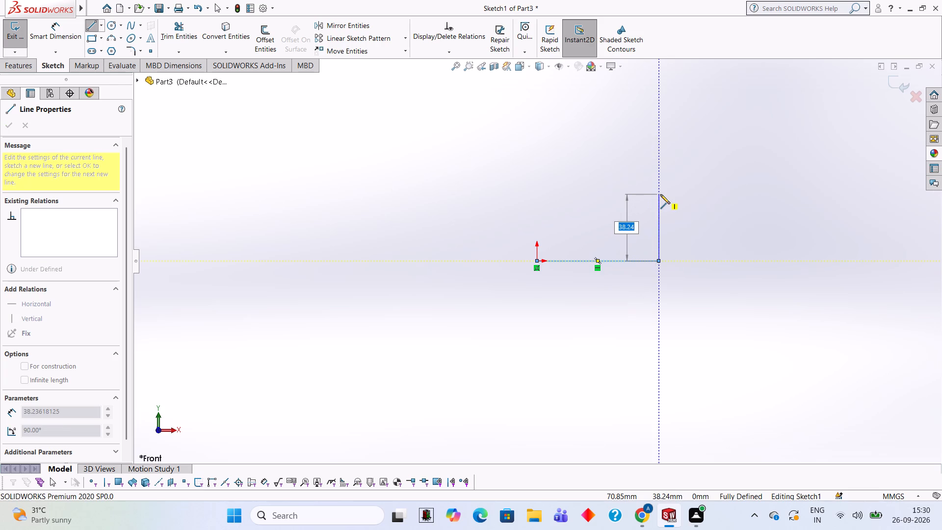
text(20)
key(Return)
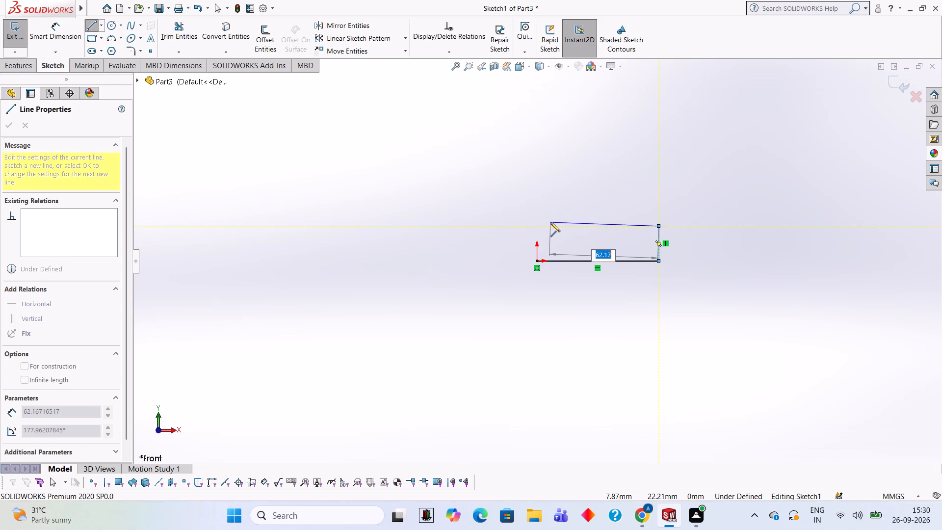
text(45)
key(Return)
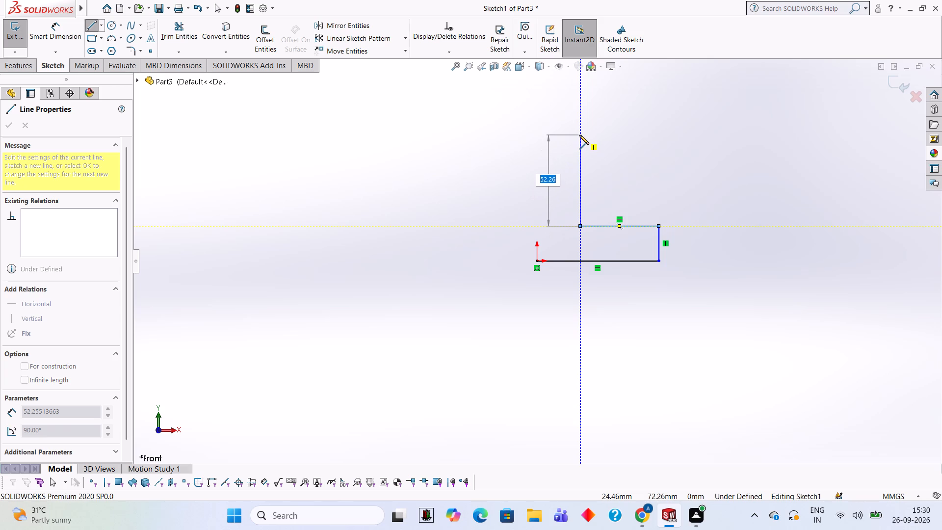
Complete the C-shaped profile with lines 40 mm up, 45 mm outward, 20 mm up, 70 mm back, and down to the origin.
text(40)
key(Return)
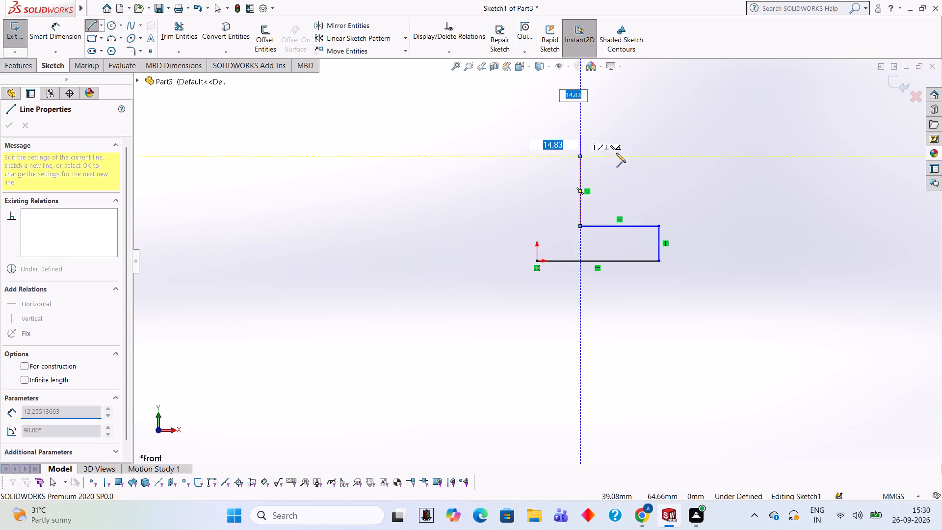
text(45)
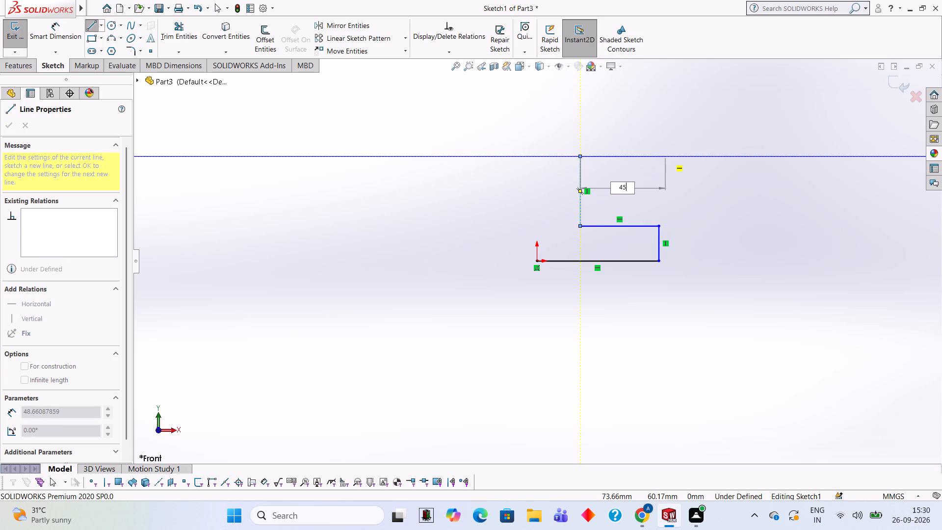
key(Return)
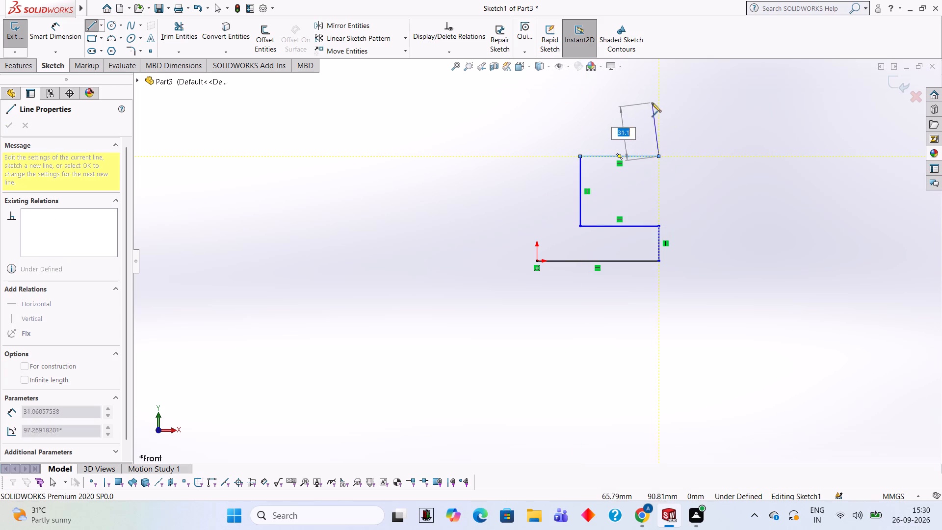
text(20)
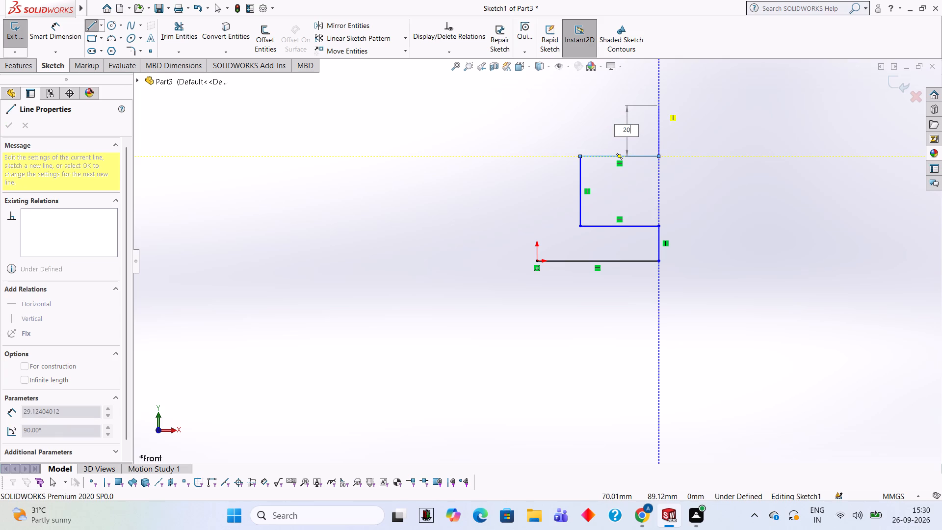
key(Return)
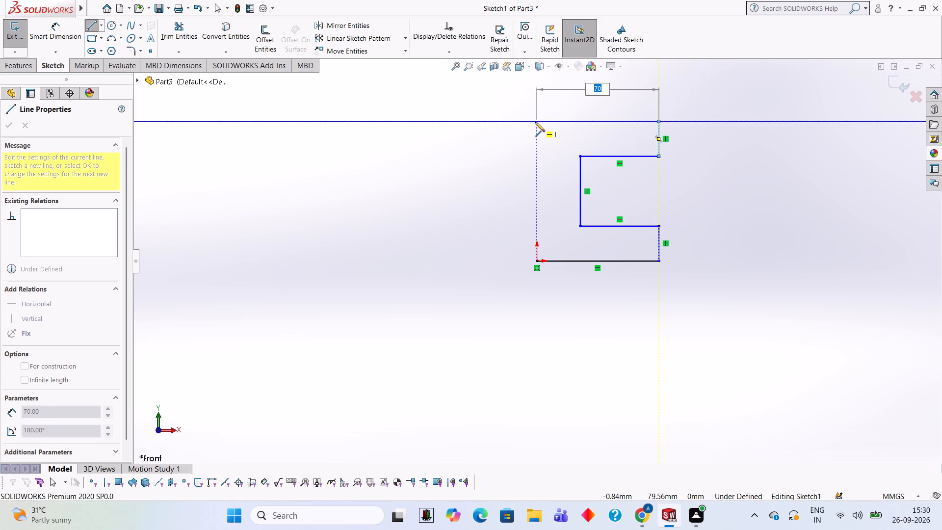
click(535, 122)
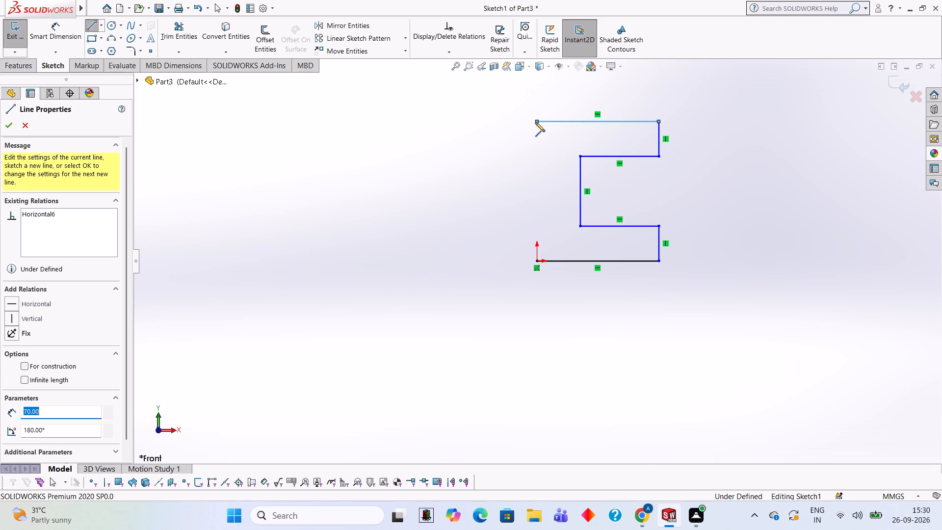
click(535, 260)
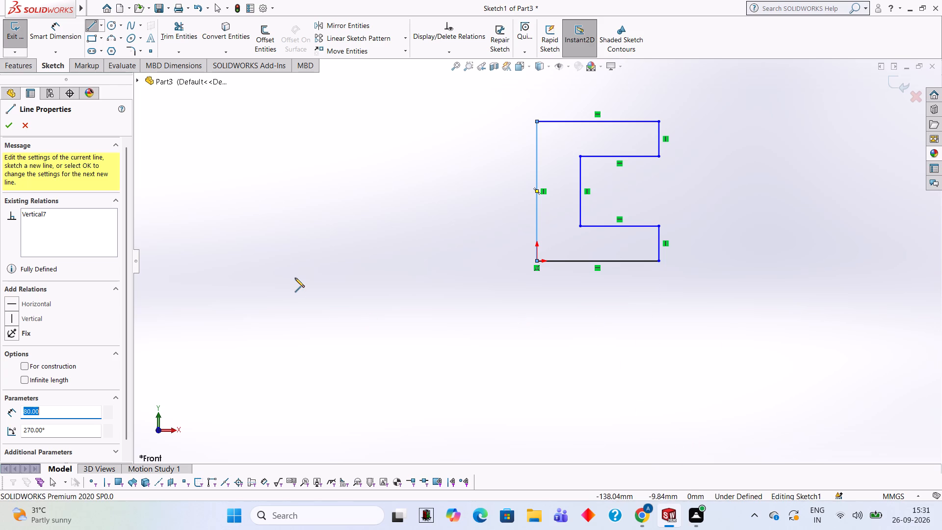
Extrude the C-shaped profile as a blind boss 70 mm deep.
click(30, 64)
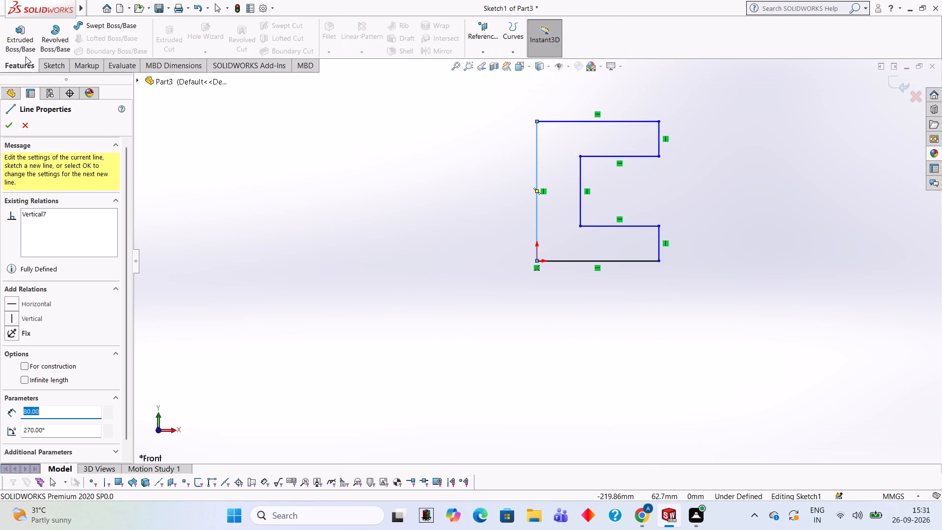
click(23, 42)
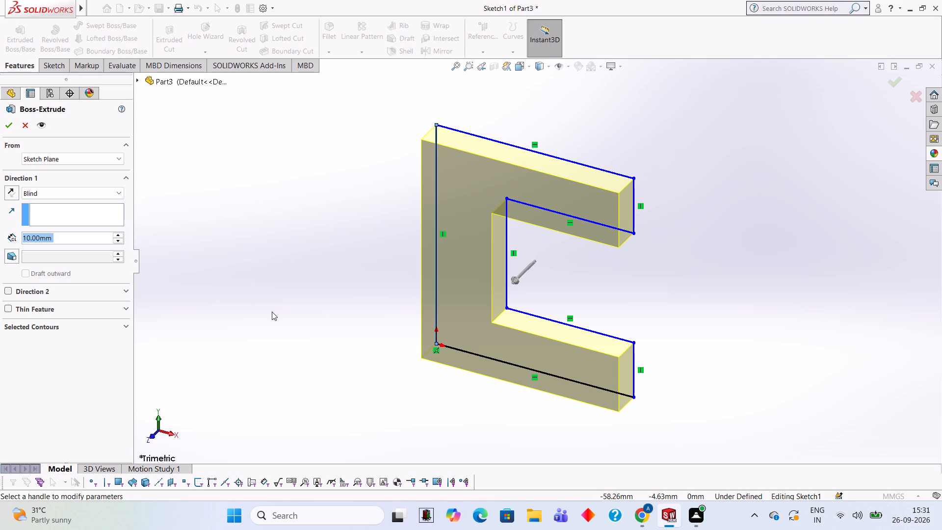
text(70)
key(Return)
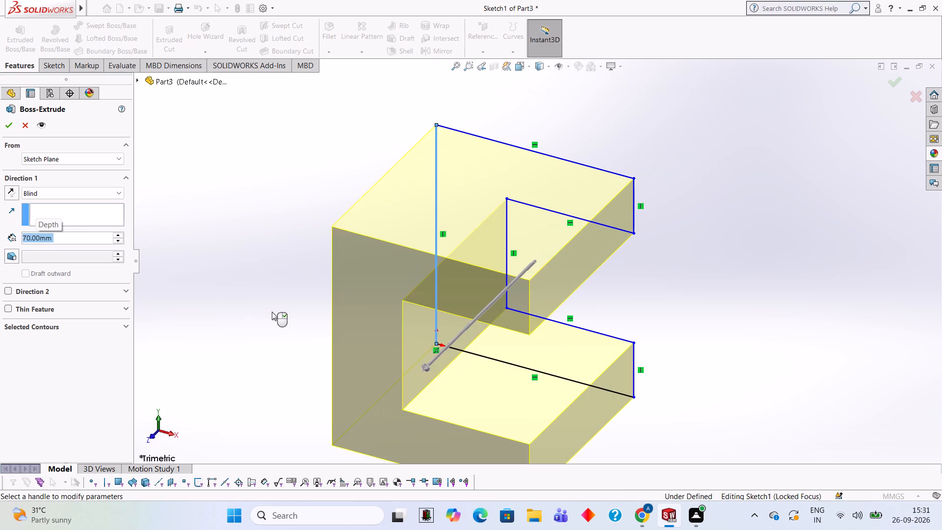
click(7, 125)
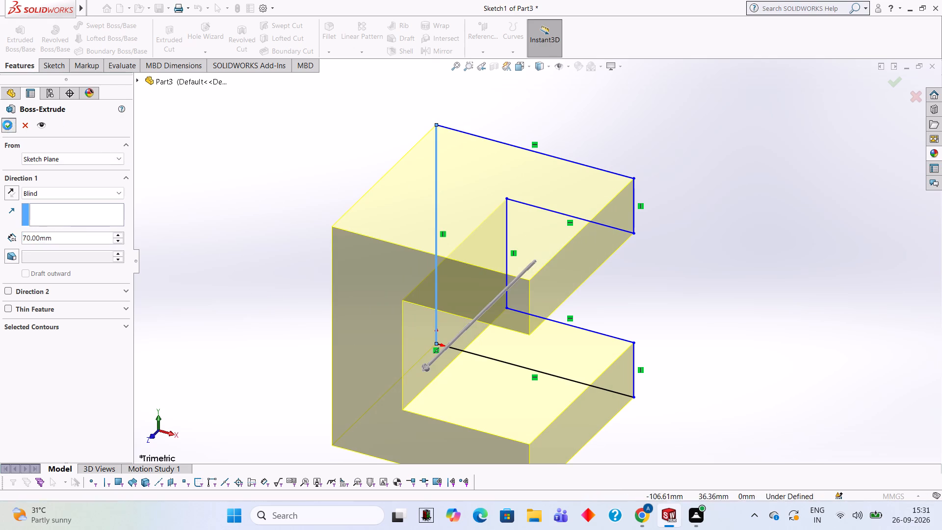
click(183, 179)
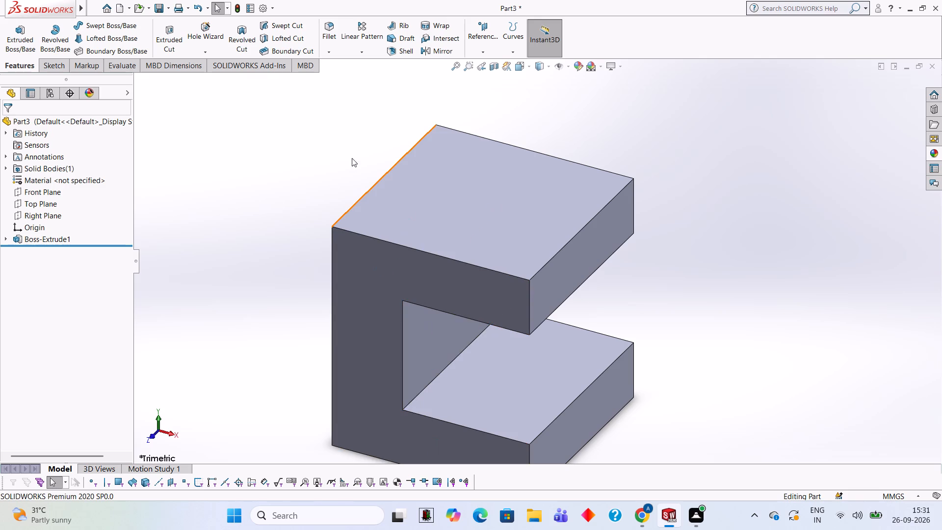
On the block's top face, sketch a 20 mm radius circle centred on the midpoint of the edge above the closed back of the C.
click(476, 187)
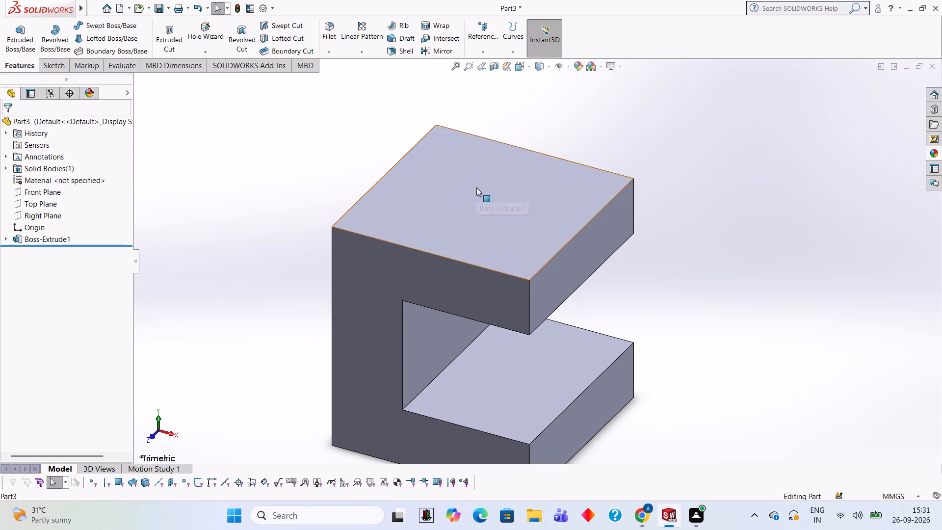
click(515, 158)
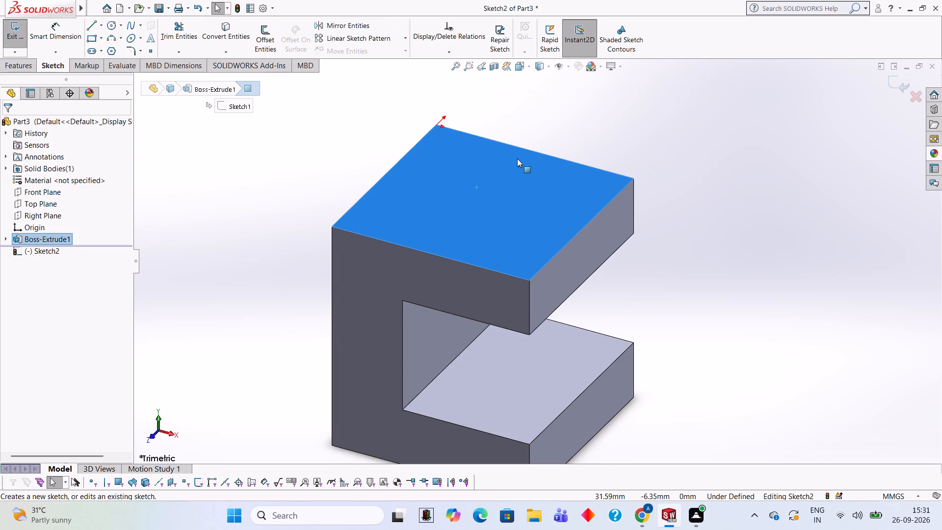
key(ctrl+8)
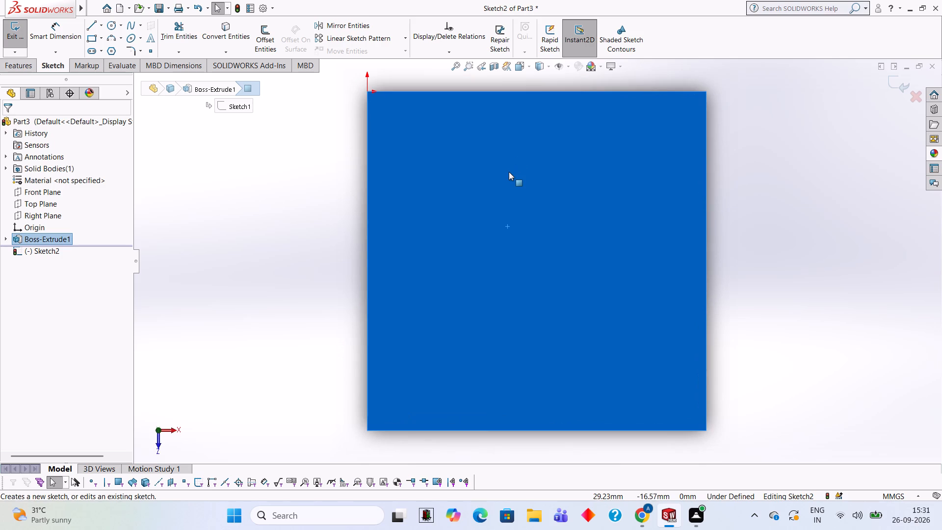
click(110, 24)
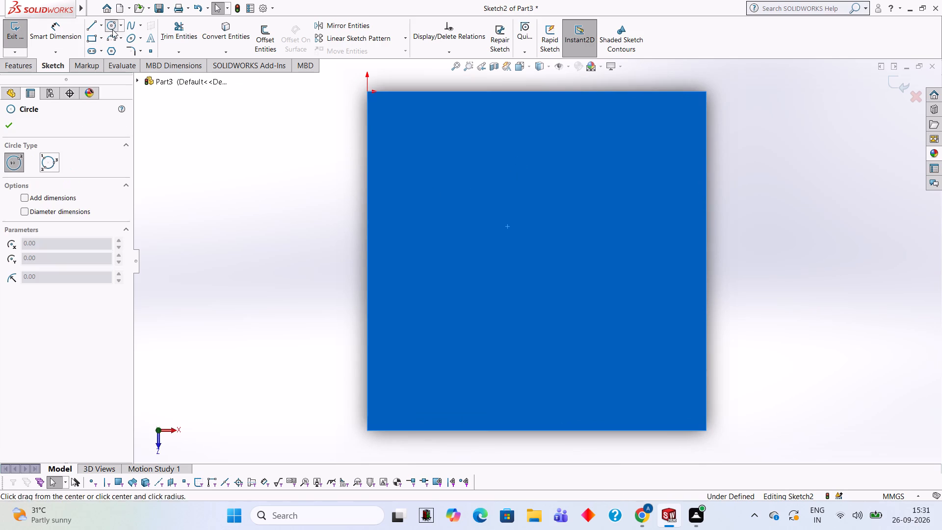
click(365, 260)
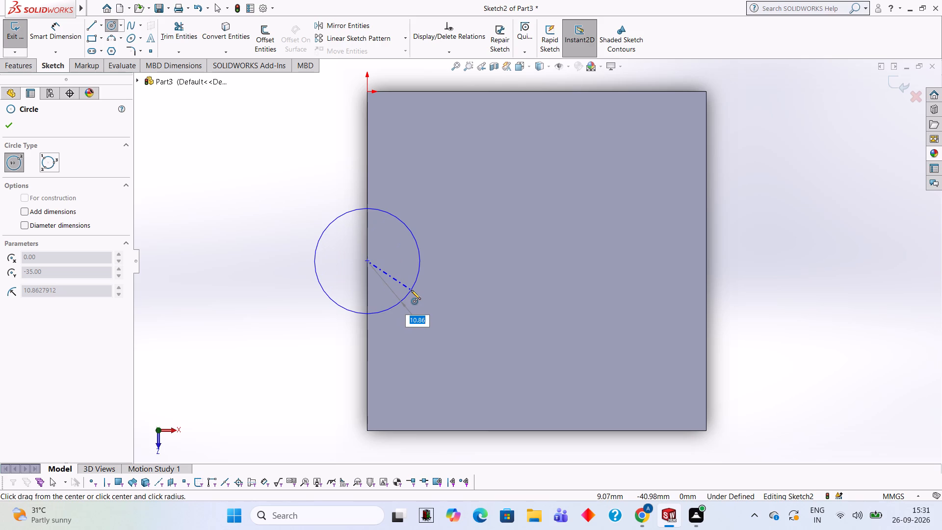
key(2)
key(0)
key(Return)
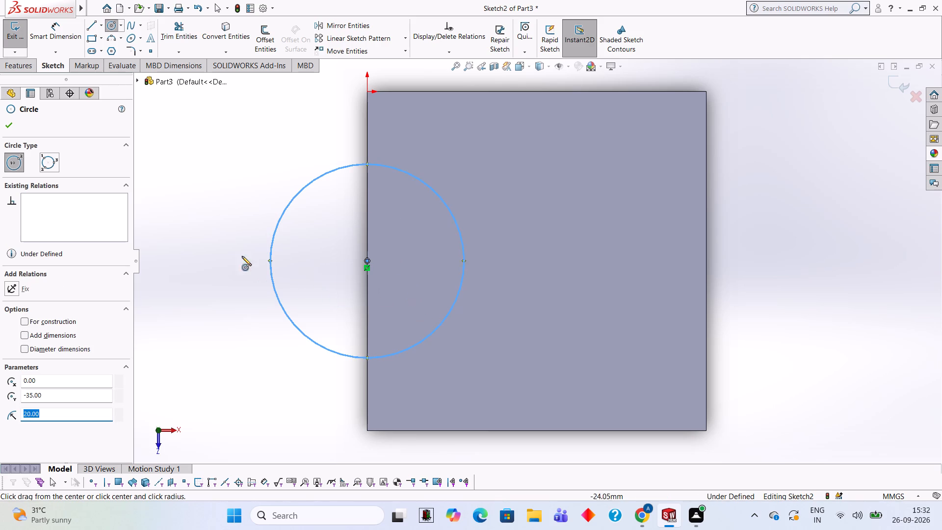
Draw a line across the circle's diameter along the block edge and trim away the half outside the block.
click(85, 23)
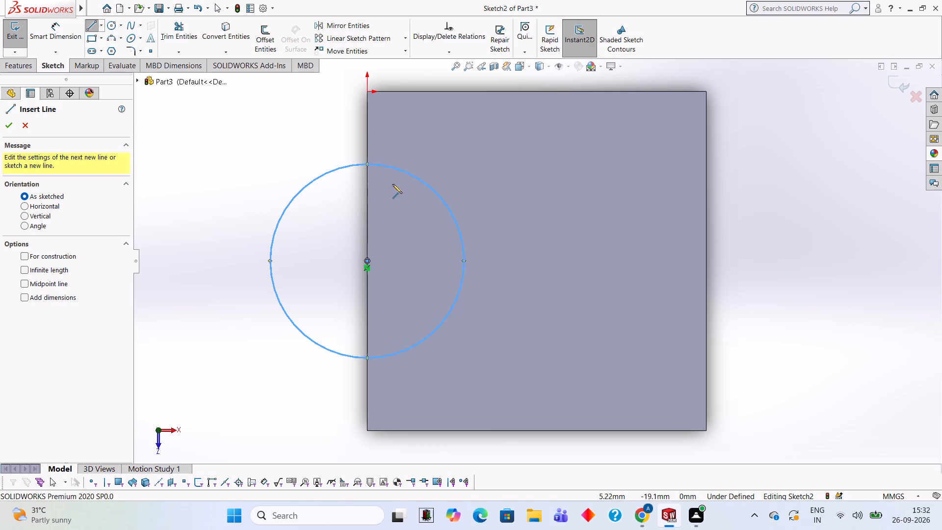
click(366, 164)
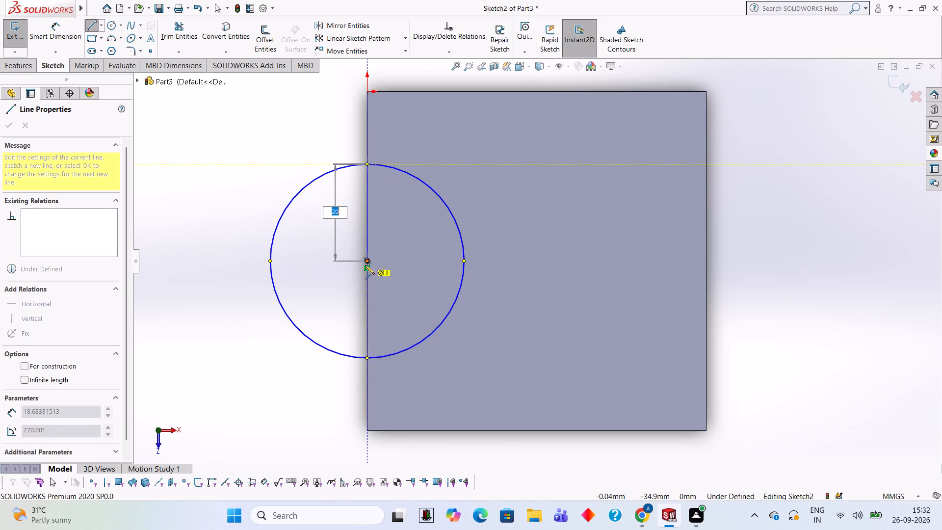
click(366, 358)
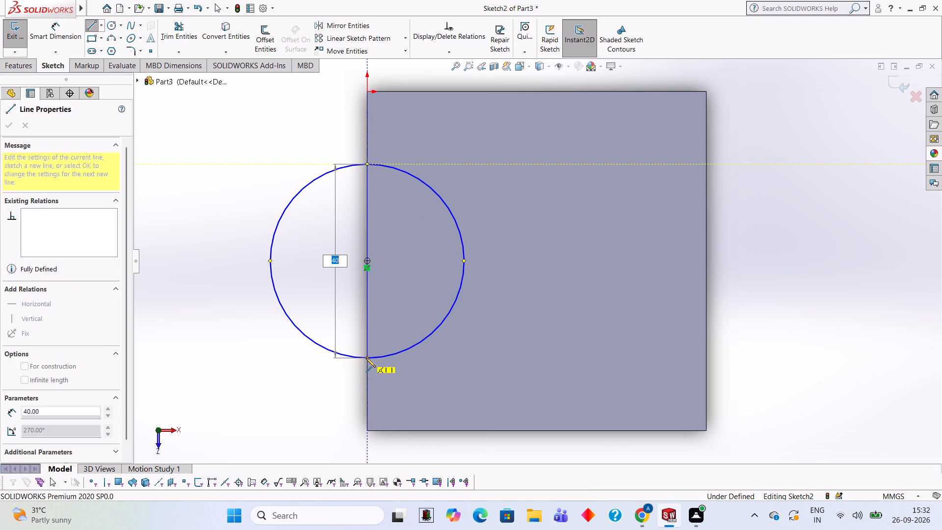
click(187, 40)
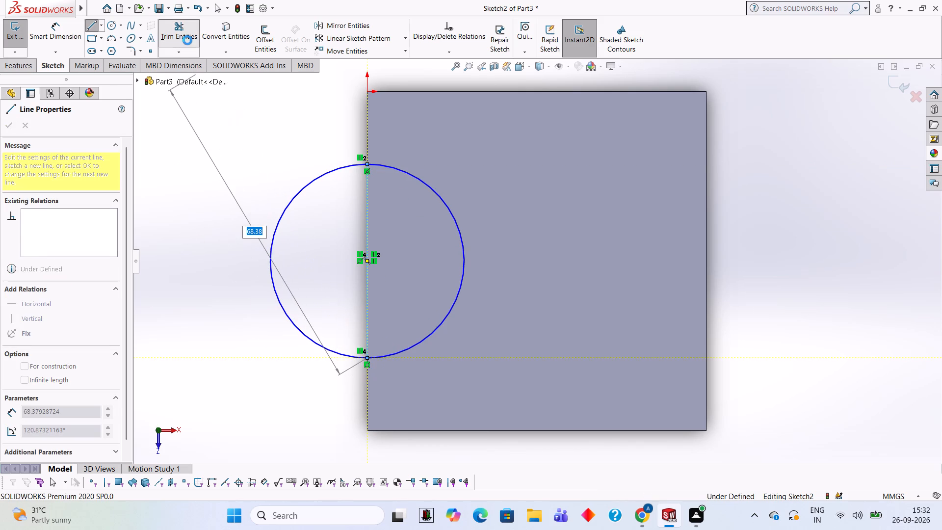
click(272, 240)
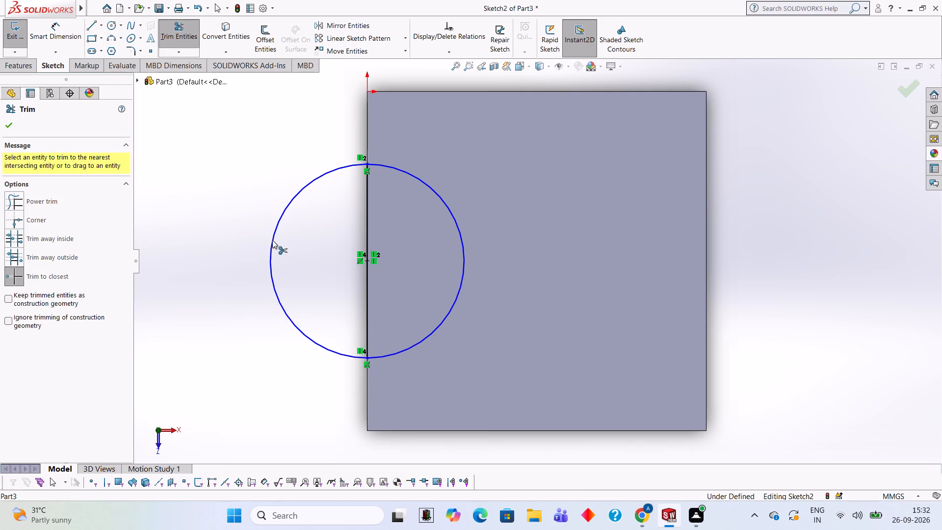
Cut-extrude the semicircular sketch as a blind cut 80 mm deep through the closed back of the block.
click(26, 65)
click(175, 48)
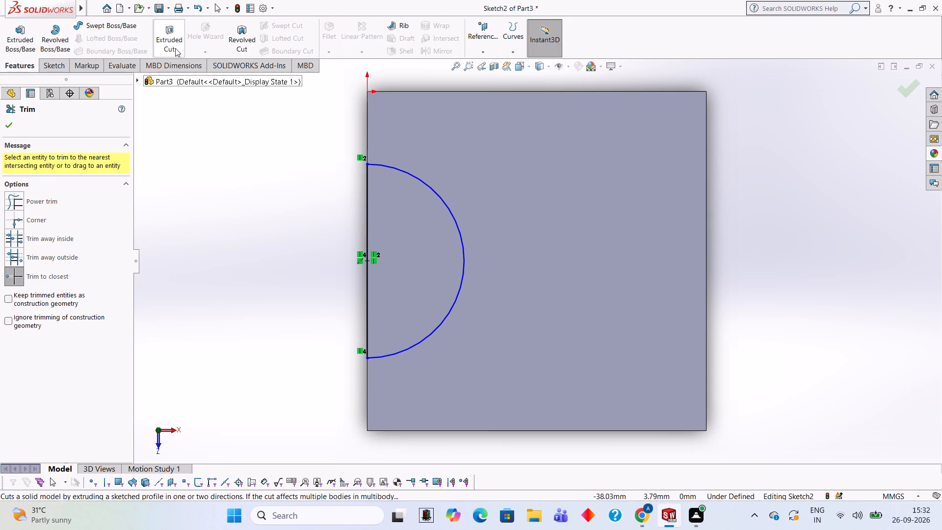
middle_drag(213, 162, 261, 145)
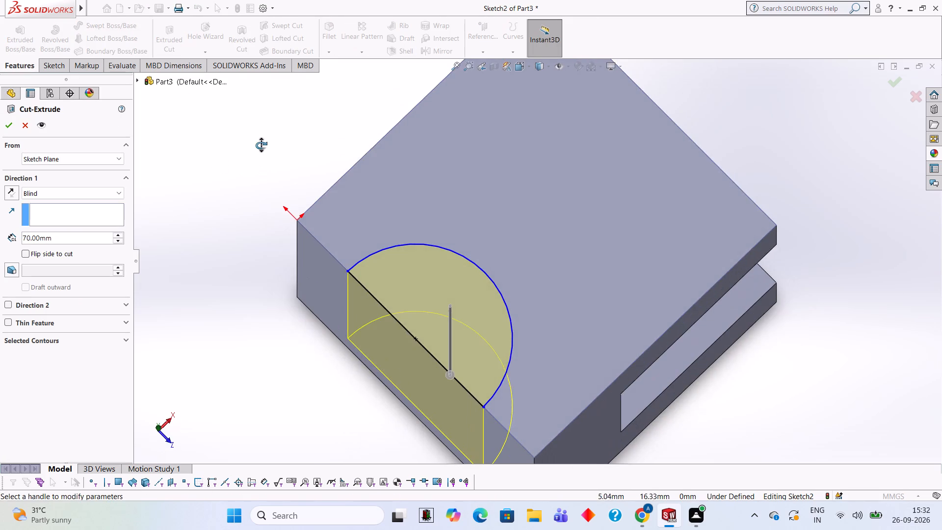
middle_drag(261, 145, 261, 144)
middle_drag(224, 185, 219, 111)
scroll(225, 159, up, 3)
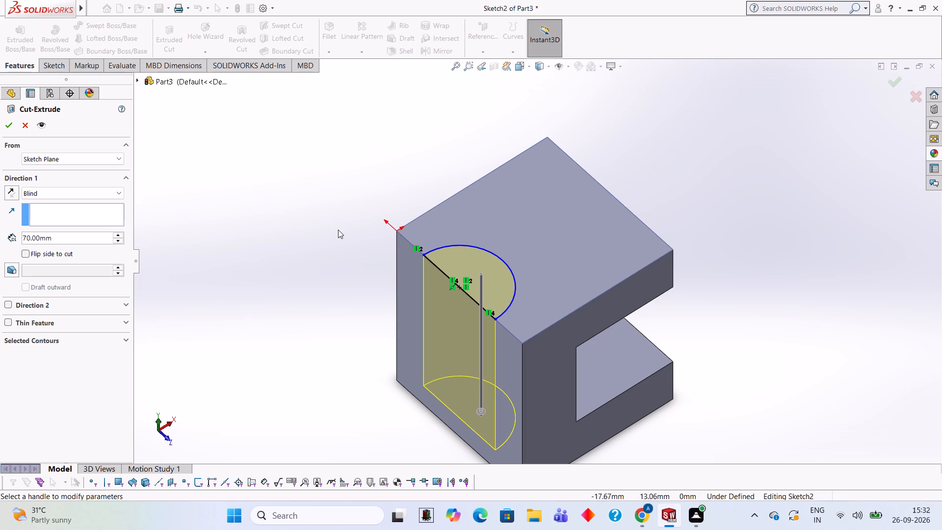
middle_drag(317, 304, 328, 192)
click(90, 234)
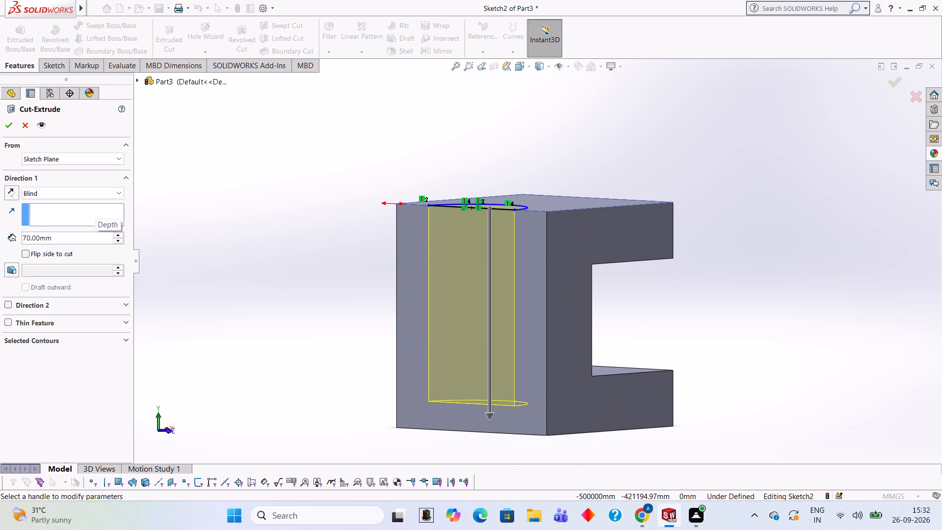
key(BackSpace)
key(BackSpace)
key(BackSpace)
key(BackSpace)
key(BackSpace)
key(BackSpace)
key(BackSpace)
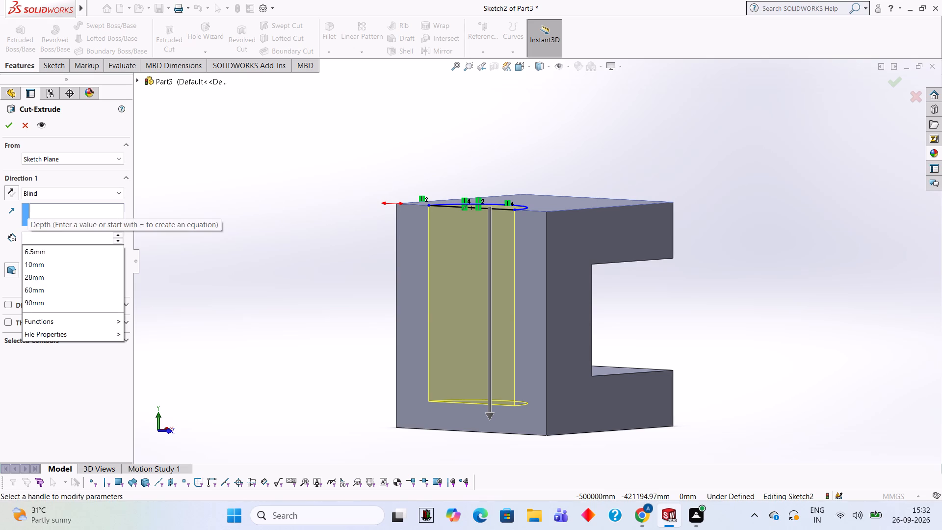
key(2)
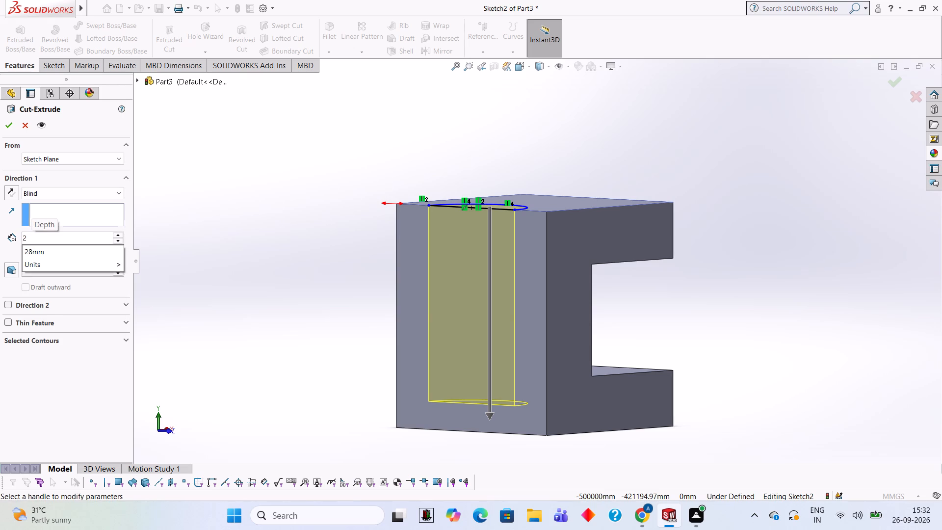
key(BackSpace)
text(80)
key(Return)
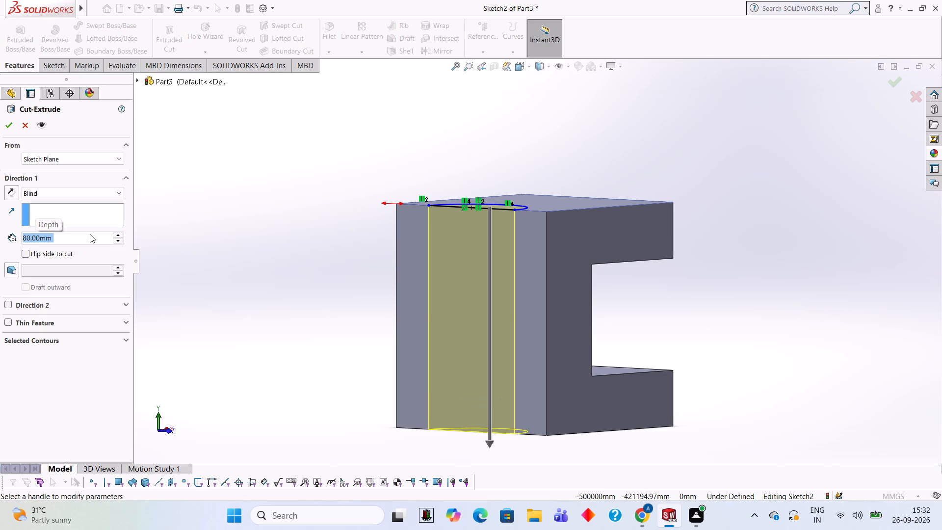
click(8, 125)
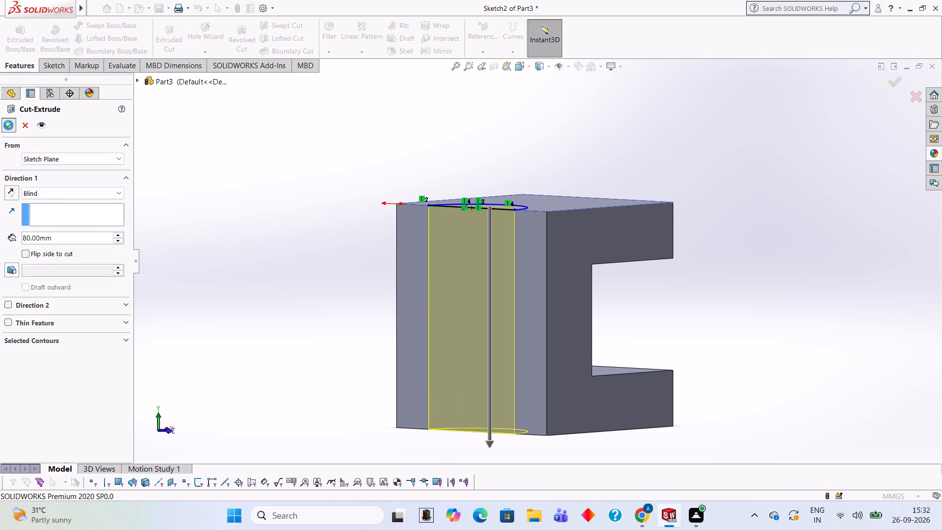
click(249, 255)
Open a new sketch on the end face of the C's upper arm and view it face-on.
middle_drag(277, 269, 288, 195)
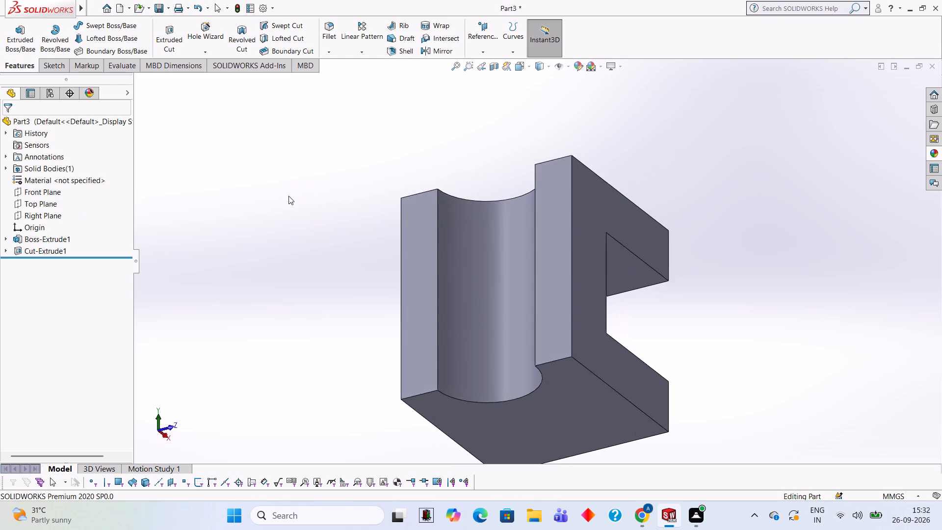
scroll(284, 214, up, 2)
middle_drag(746, 167, 704, 296)
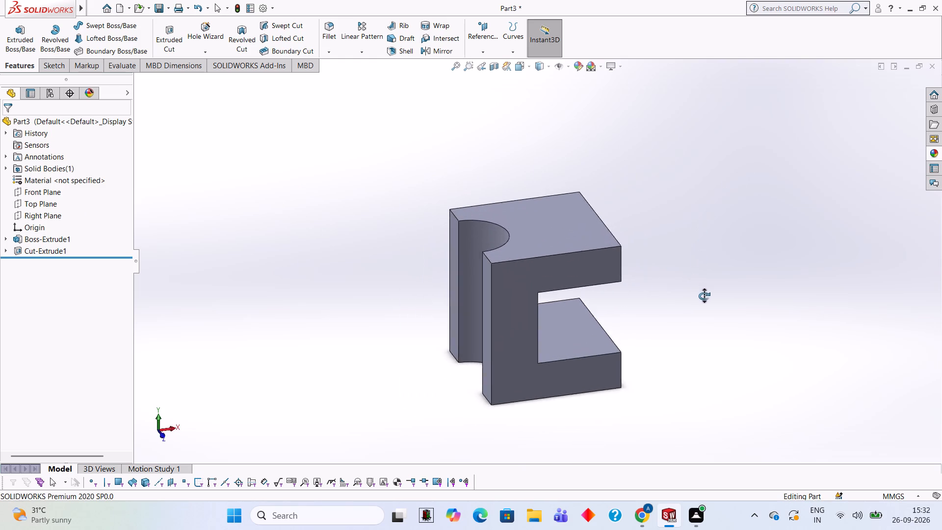
middle_drag(704, 296, 683, 299)
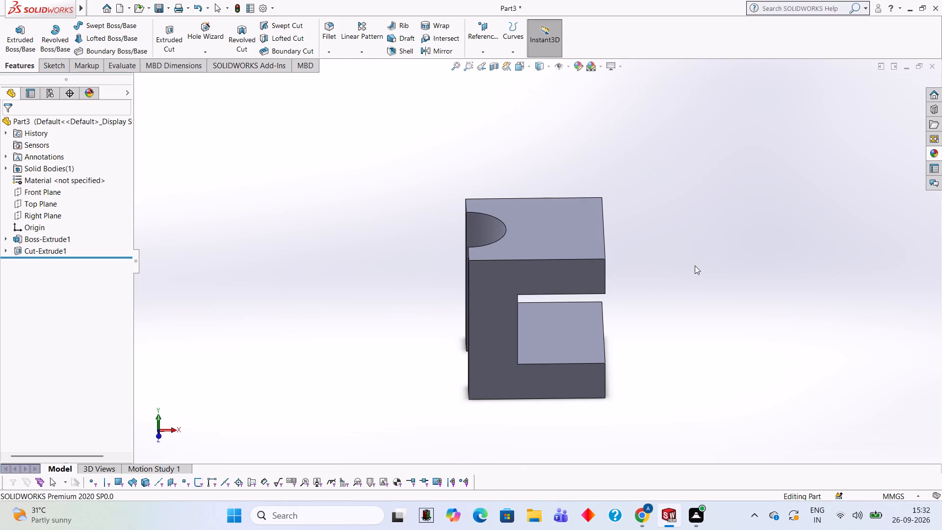
middle_drag(690, 266, 712, 268)
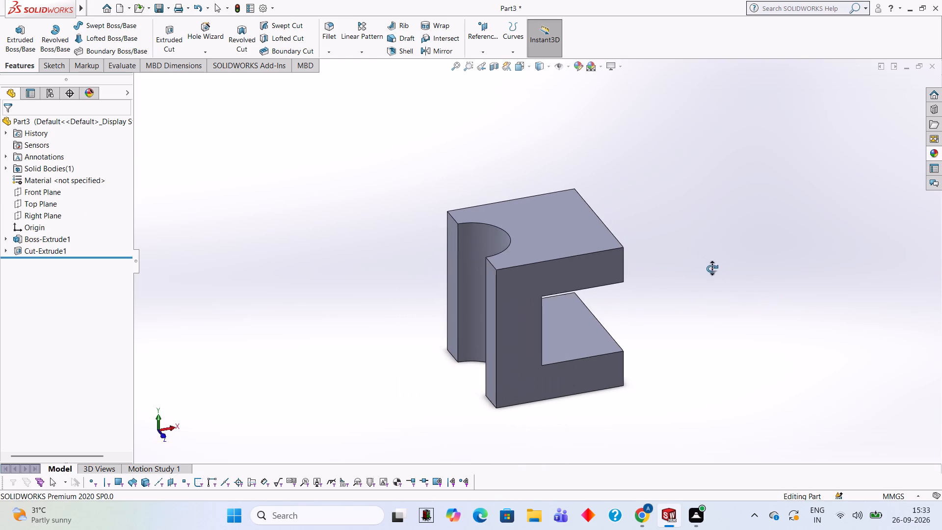
middle_drag(712, 268, 714, 269)
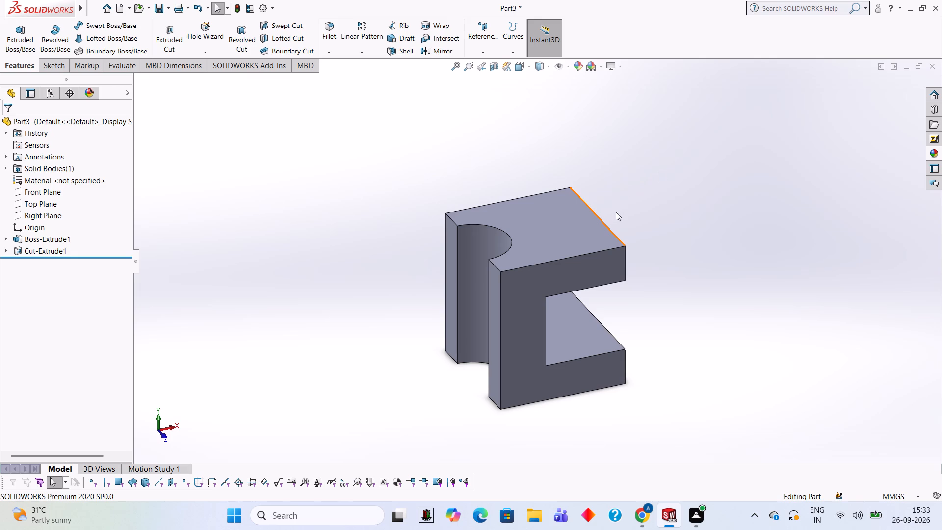
middle_drag(694, 196, 567, 154)
scroll(576, 162, up, 1)
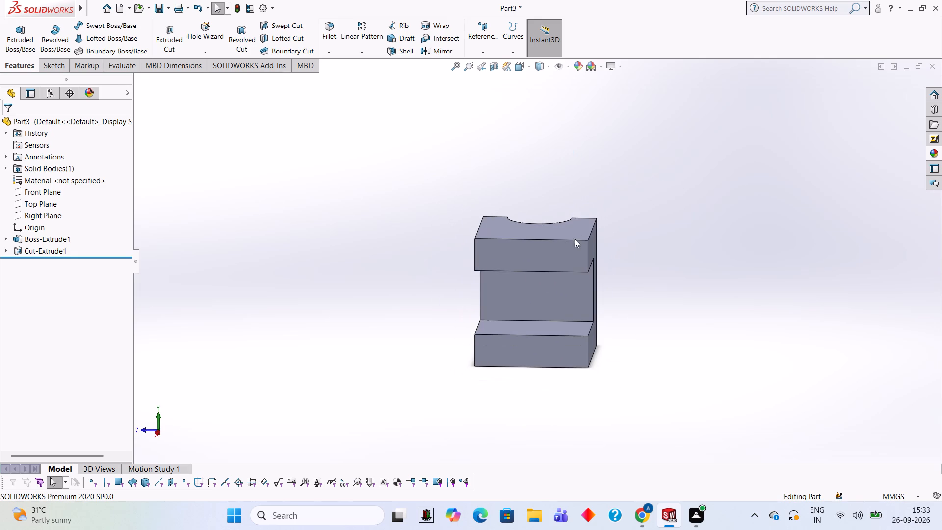
click(558, 252)
click(598, 218)
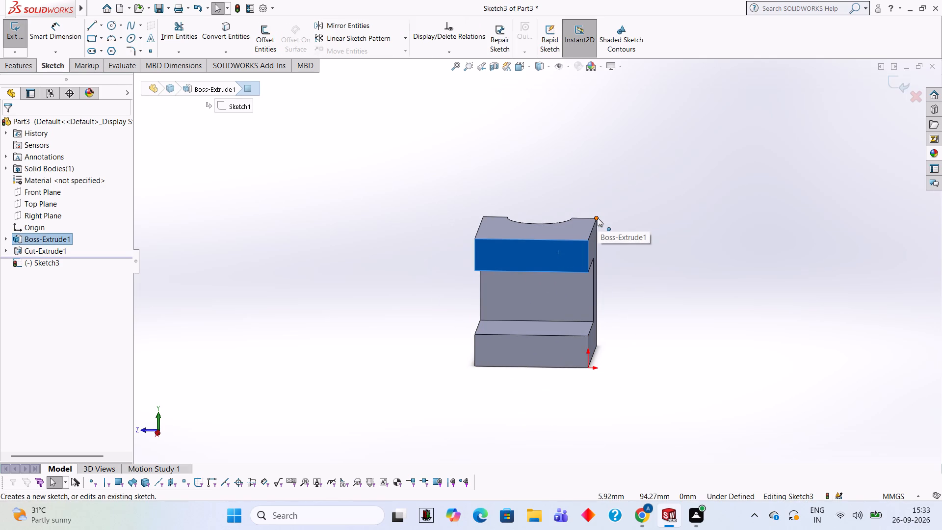
key(ctrl+8)
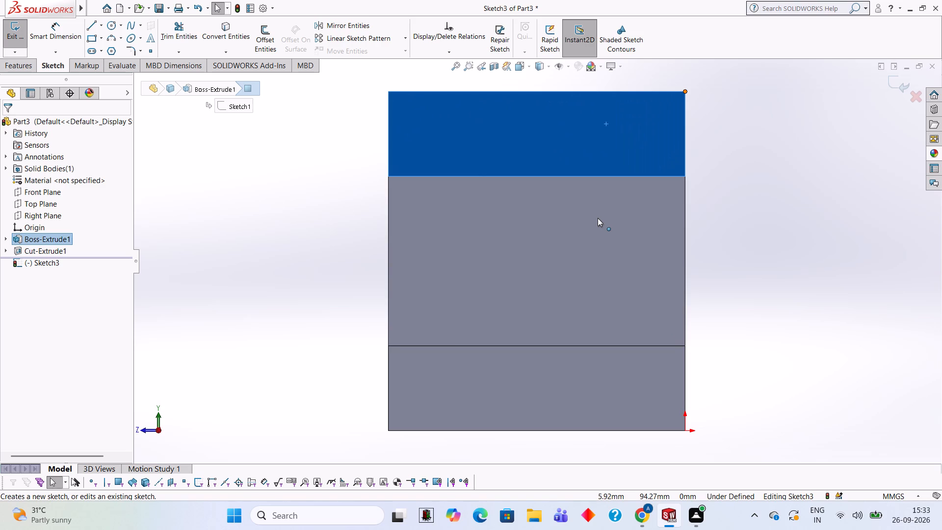
scroll(729, 120, up, 3)
scroll(628, 119, down, 2)
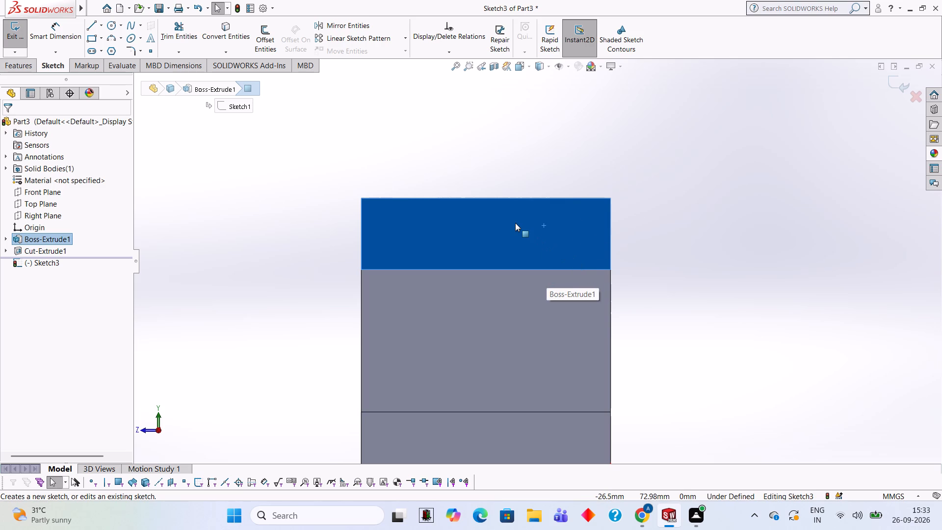
Switch to Calculator, compute 120 - 80, and return to the sketch.
key(1)
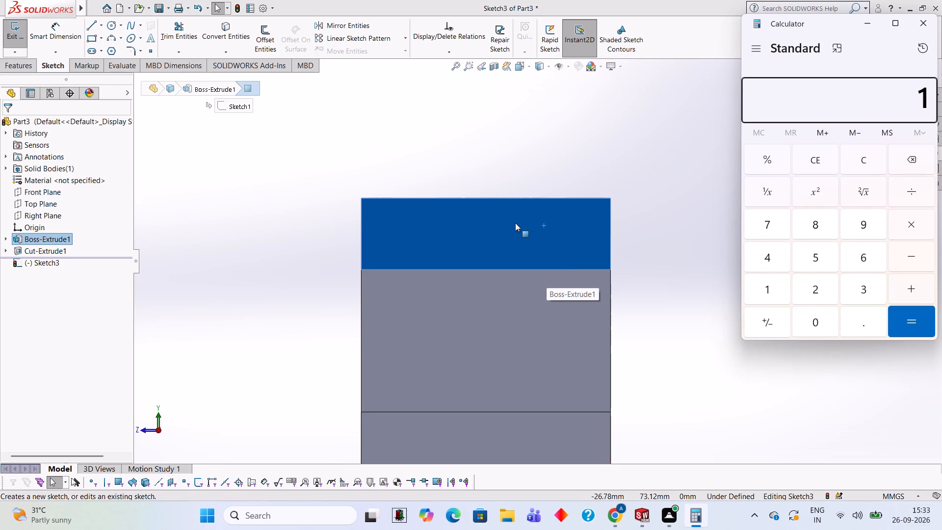
text(20-80)
key(Return)
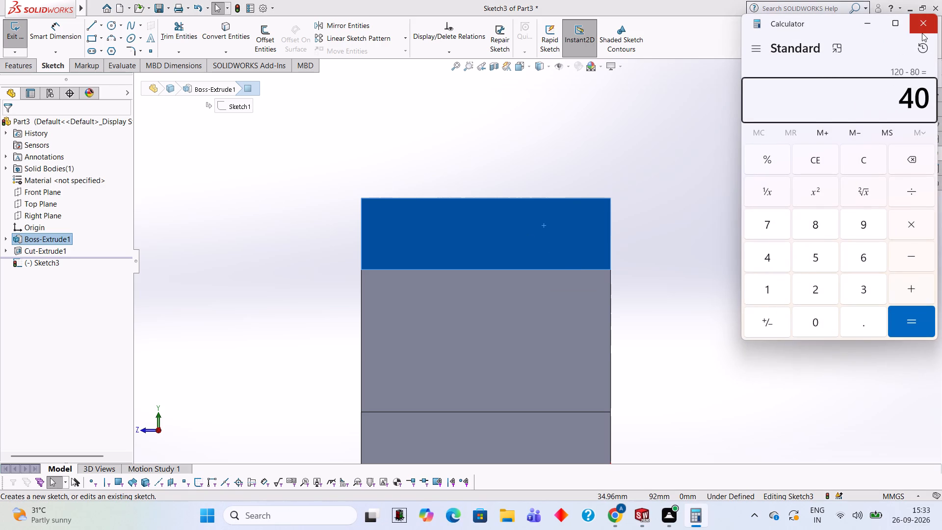
click(922, 33)
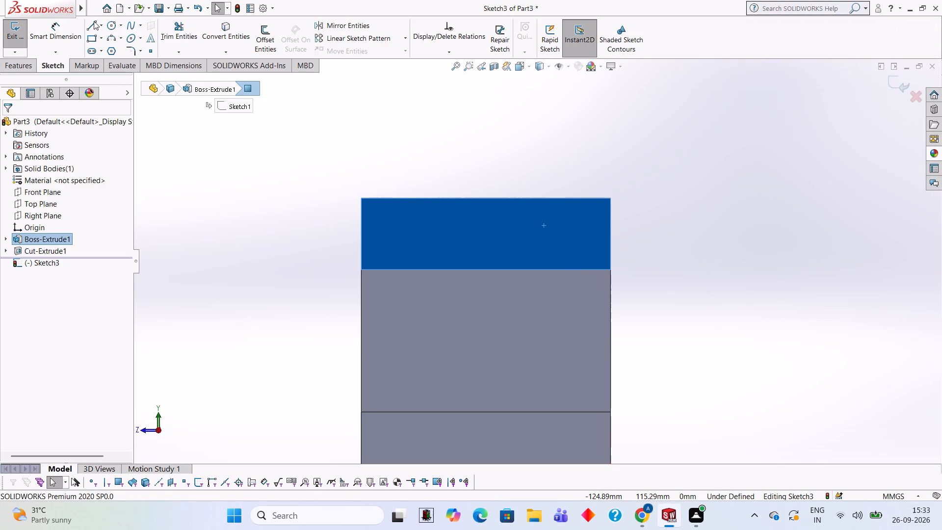
Sketch a vertical line 40 mm long upward from the midpoint of the block's top edge.
click(94, 21)
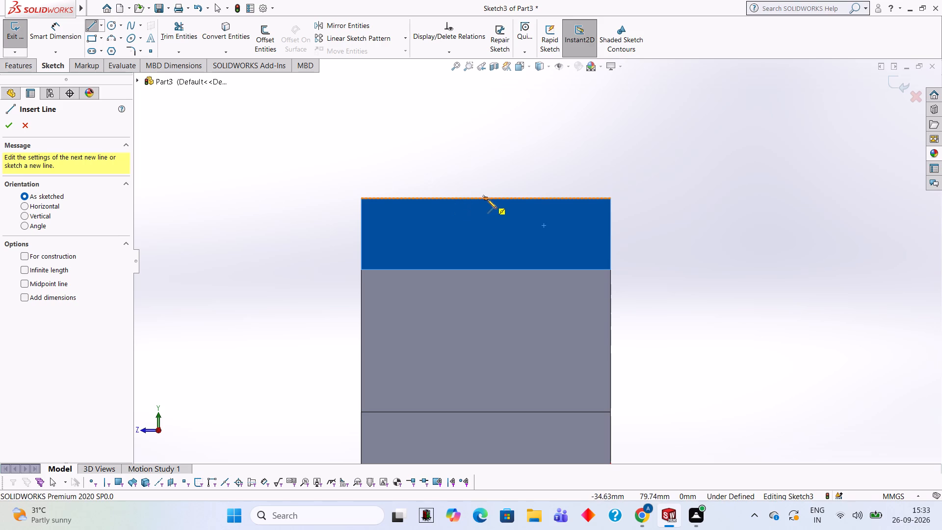
click(485, 199)
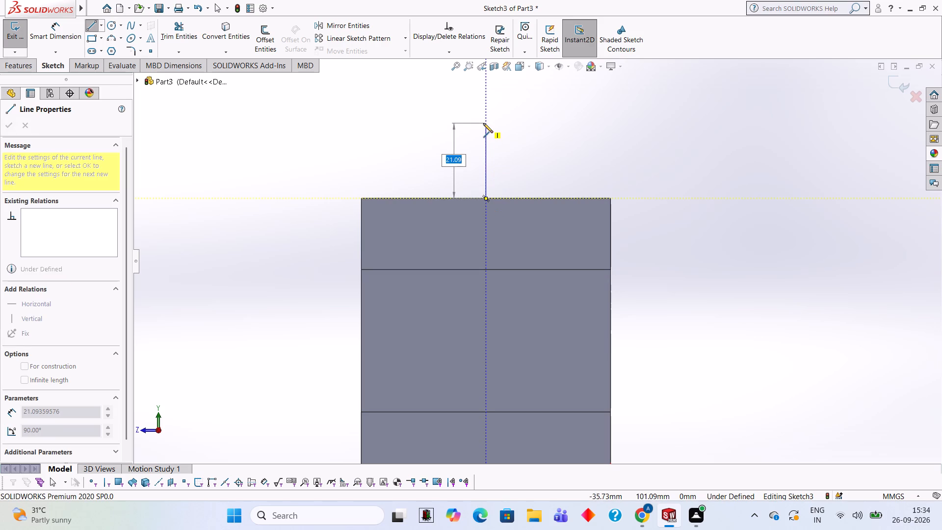
text(40)
key(Return)
scroll(483, 123, up, 2)
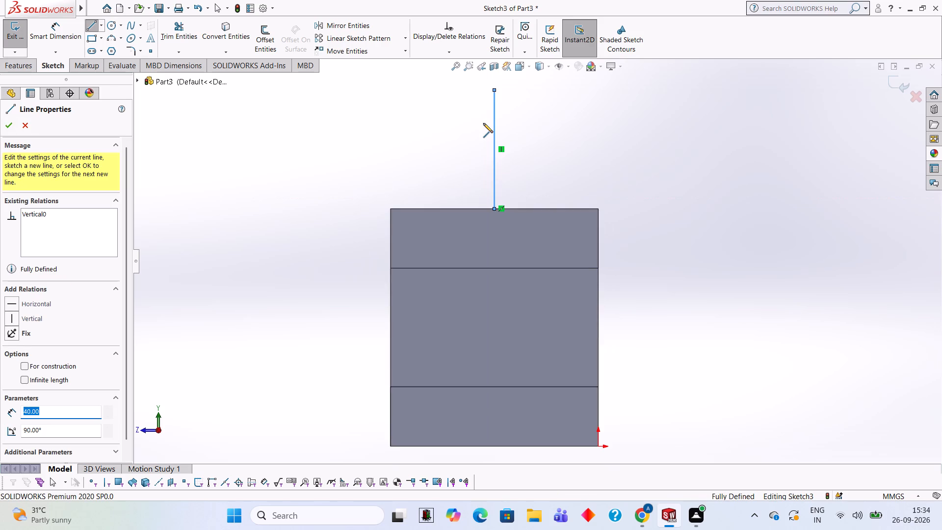
scroll(483, 123, up, 1)
scroll(529, 135, up, 1)
scroll(535, 133, down, 2)
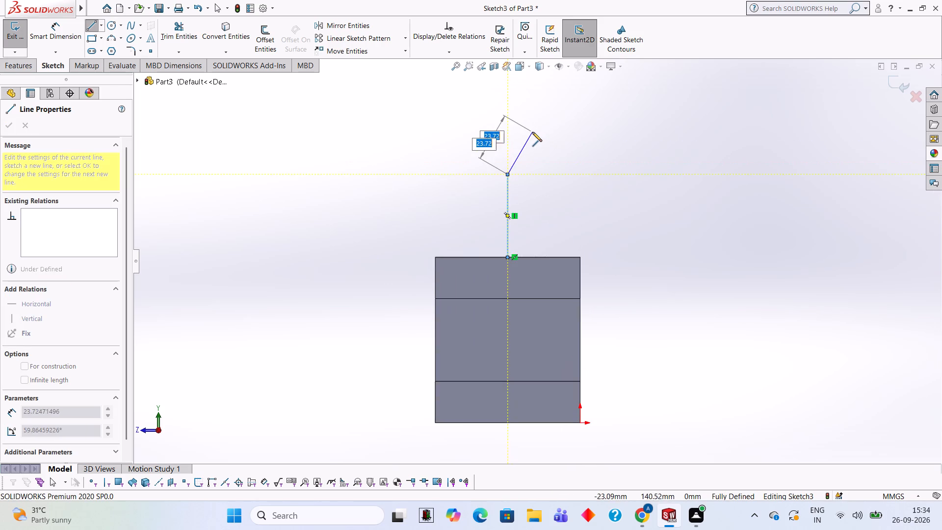
scroll(509, 149, up, 1)
scroll(378, 161, up, 1)
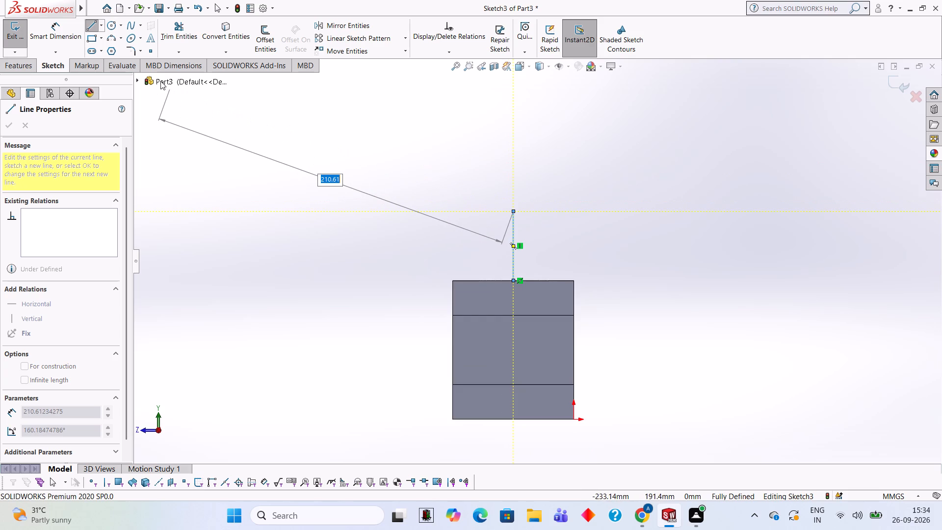
key(Escape)
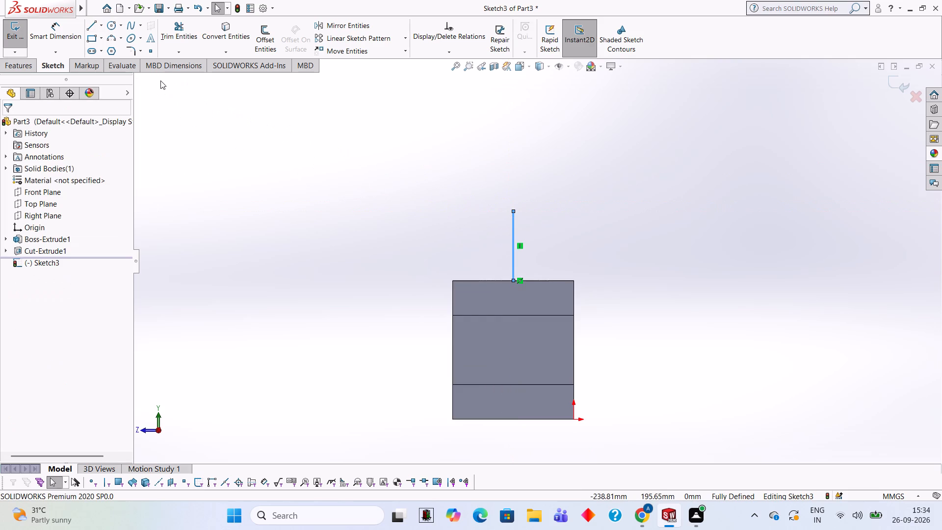
Sketch a 35 mm radius circle centred on the upper end of the 40 mm vertical line.
click(108, 23)
click(513, 210)
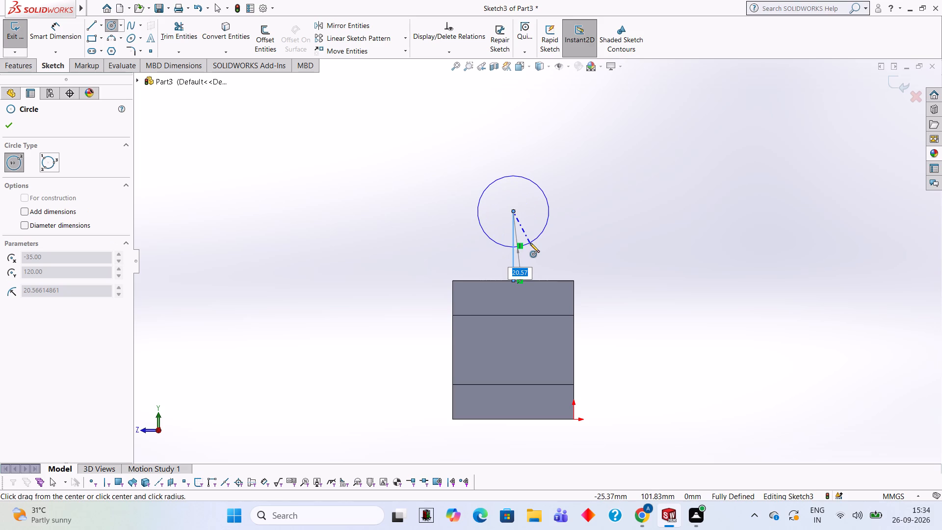
text(35)
key(Return)
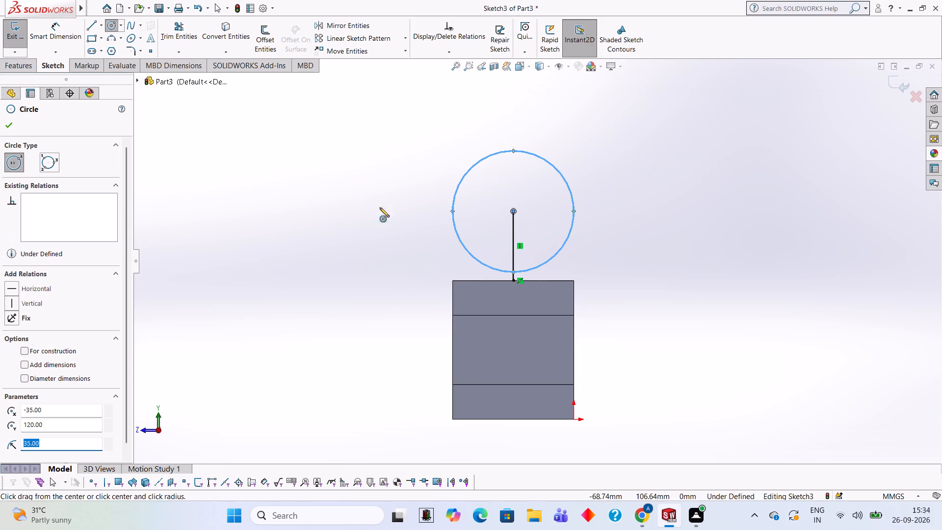
Connect the circle's two side quadrants to the block's top corners with 40 mm vertical lines and a 70 mm line along the top edge.
click(94, 22)
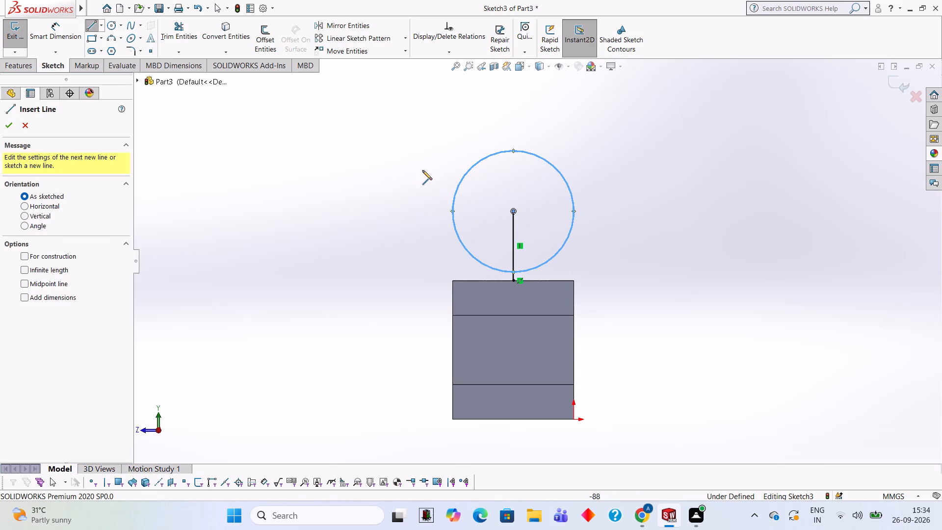
click(451, 209)
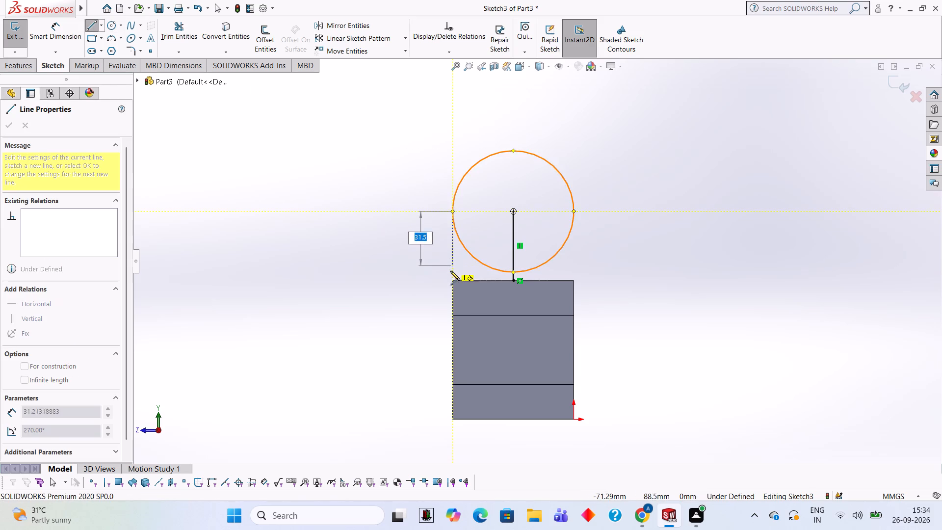
click(452, 281)
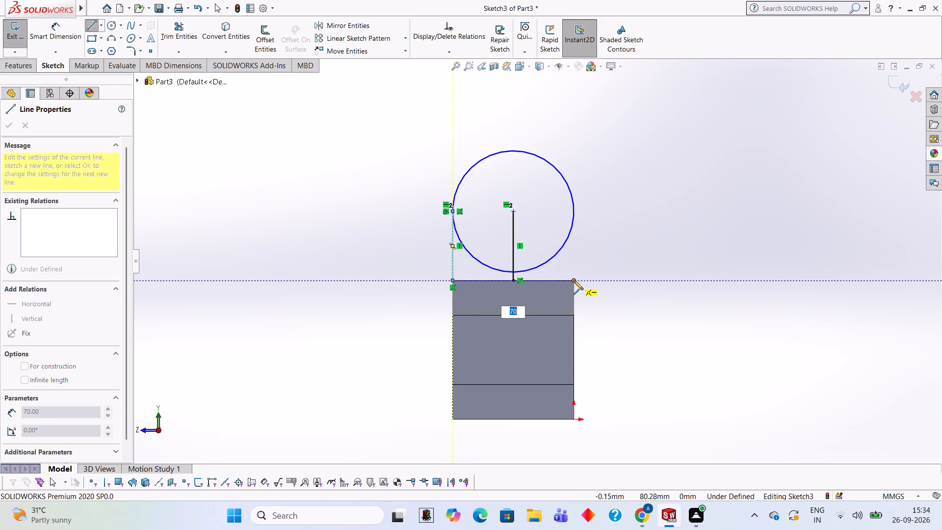
click(573, 280)
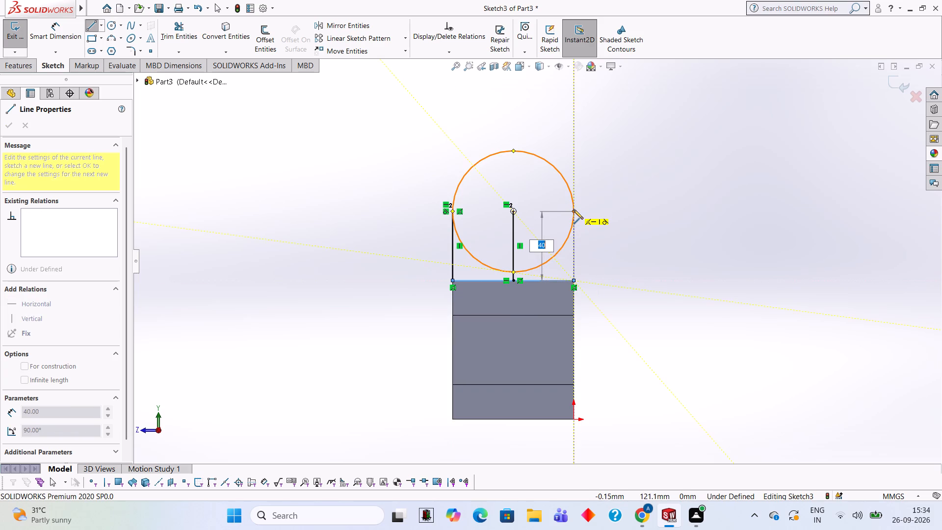
click(573, 212)
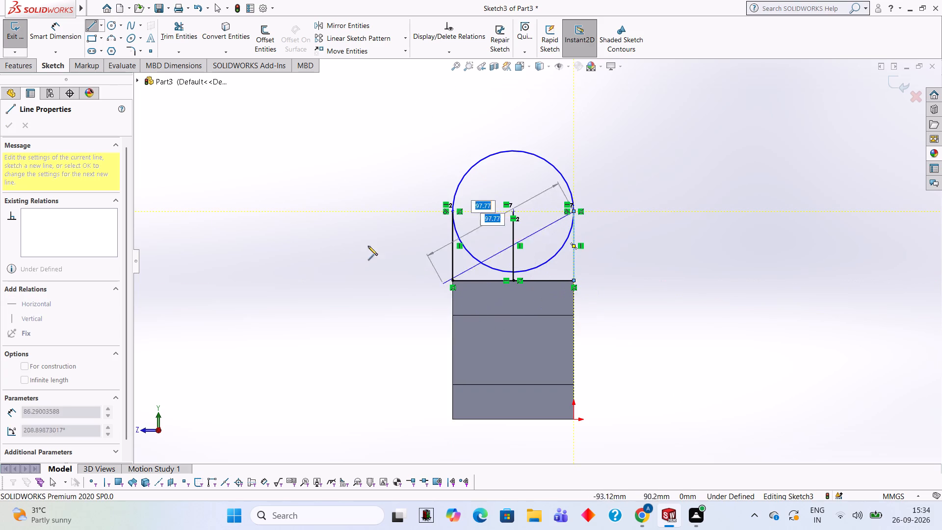
Trim away the circle's lower half and the central vertical line, leaving a closed round-topped profile.
click(175, 46)
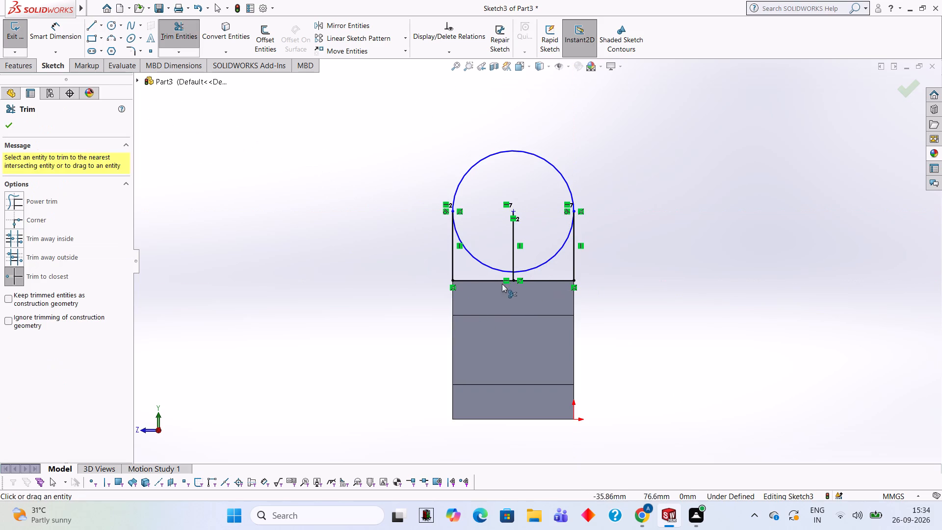
click(483, 267)
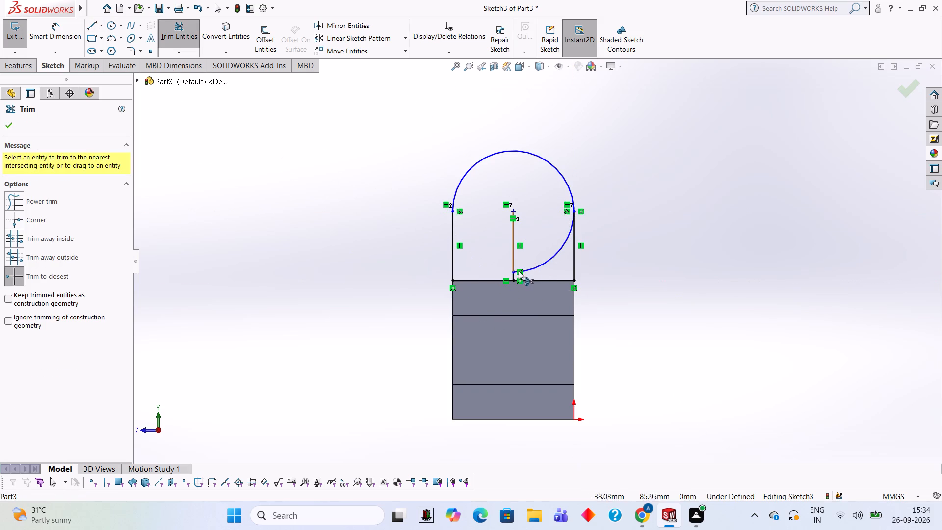
click(538, 264)
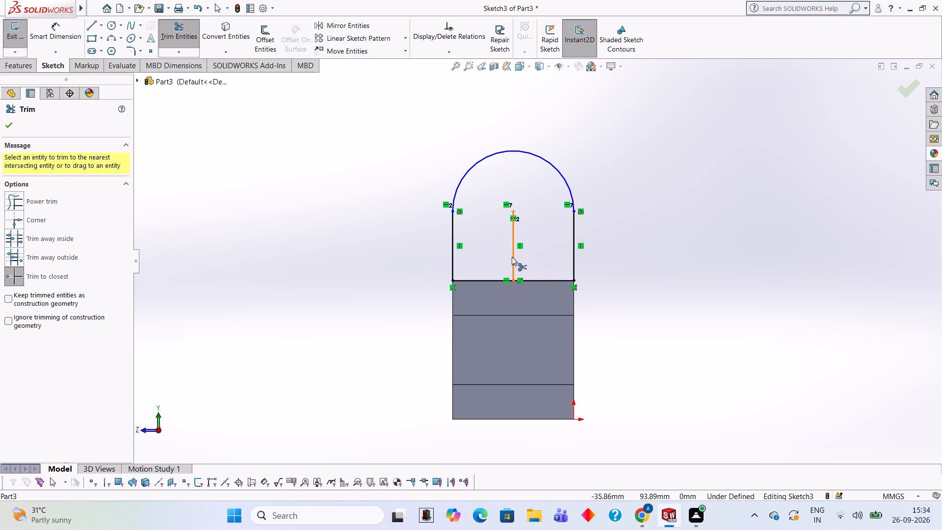
click(512, 257)
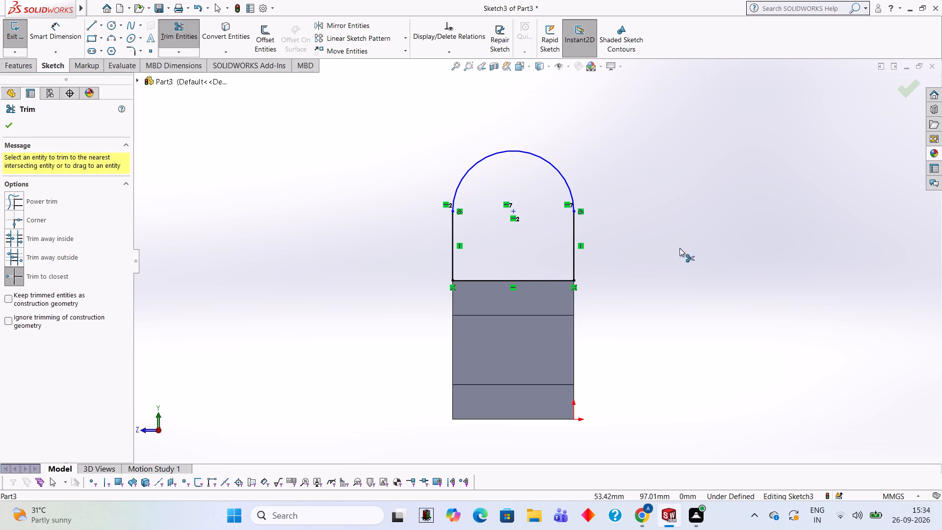
Extrude the round-topped profile as a boss to a 20 mm blind depth, with the direction reversed to run over the block's upper arm.
middle_drag(702, 242, 632, 206)
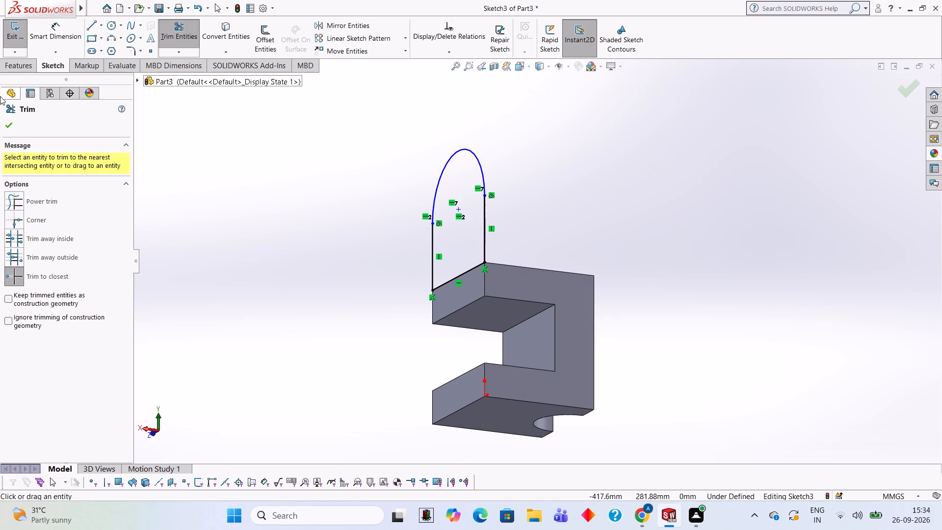
click(26, 71)
click(26, 53)
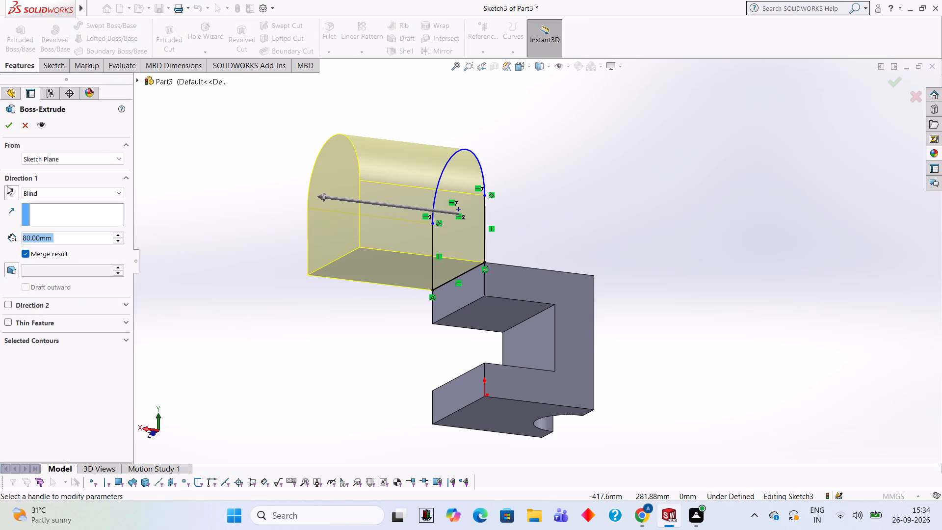
click(8, 190)
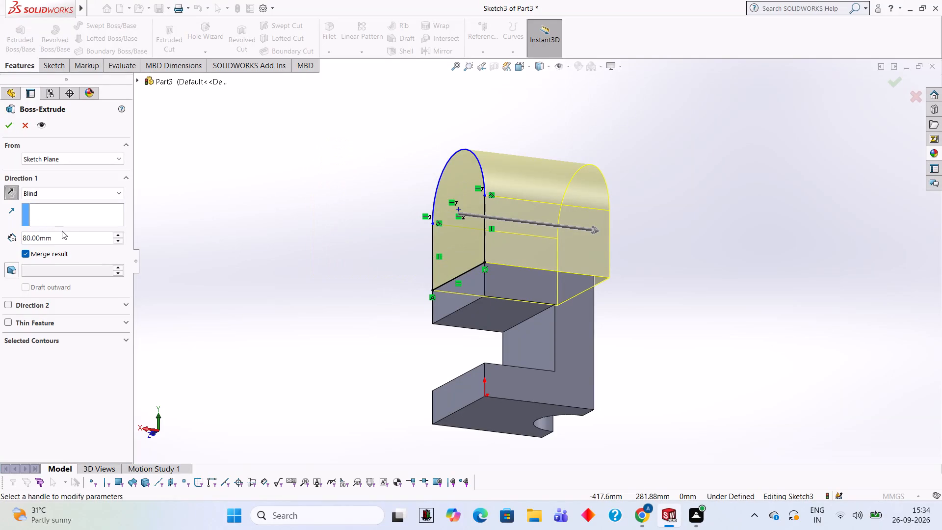
click(63, 231)
click(64, 234)
key(BackSpace)
key(BackSpace)
key(BackSpace)
key(BackSpace)
key(BackSpace)
key(BackSpace)
key(BackSpace)
key(BackSpace)
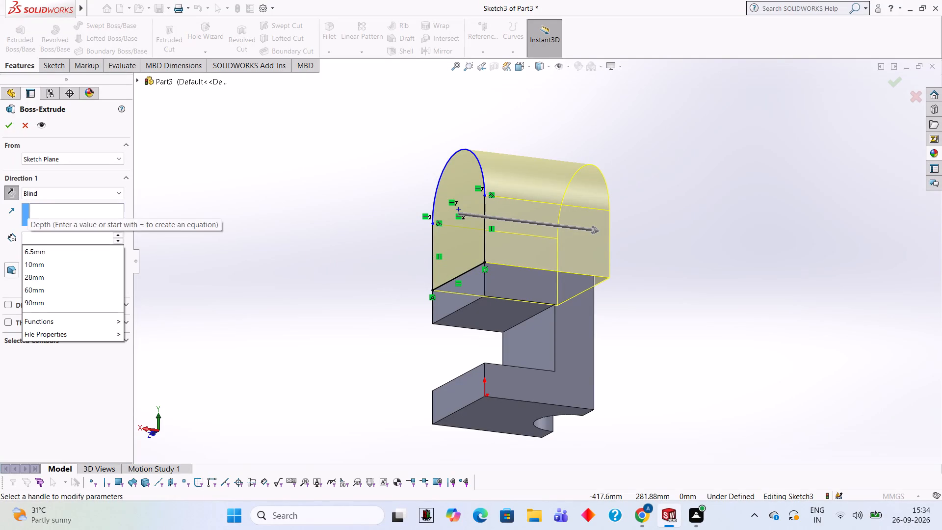
text(20)
key(Return)
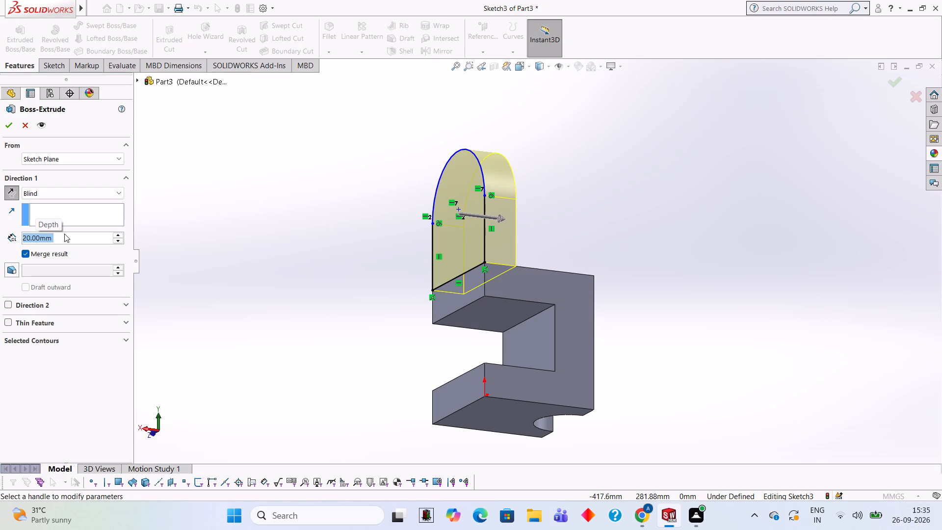
click(15, 122)
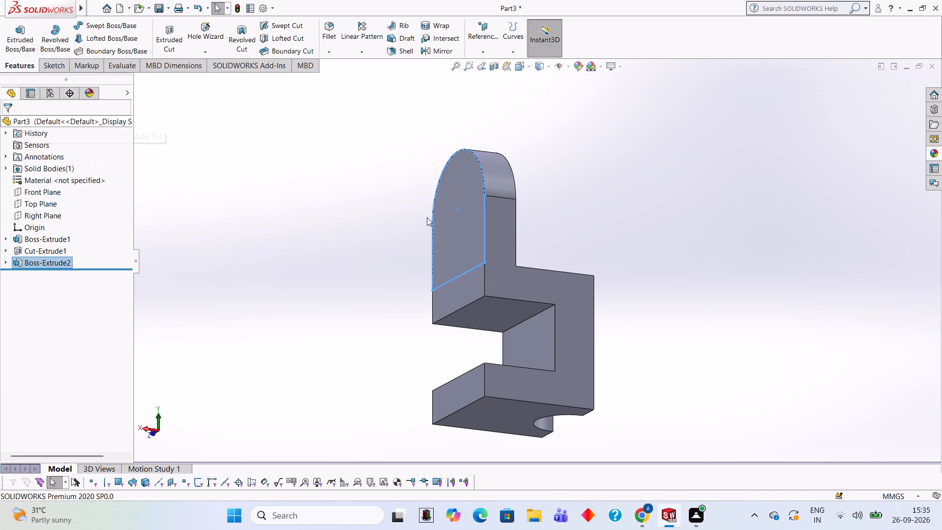
click(427, 217)
Examine the part from the front, back, sides, top and underside to check the upright, the C-shaped opening and the semicircular cut.
middle_drag(587, 212, 650, 280)
middle_drag(650, 234, 714, 249)
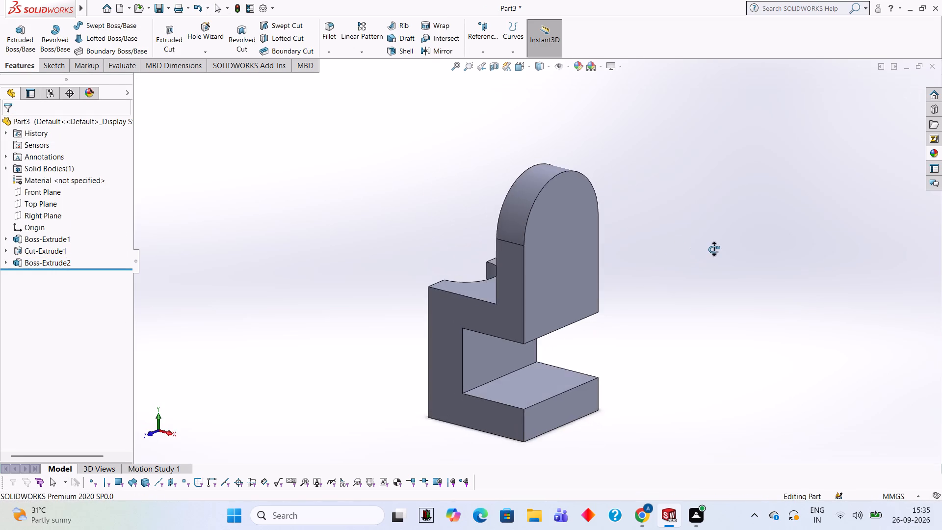
middle_drag(714, 249, 755, 215)
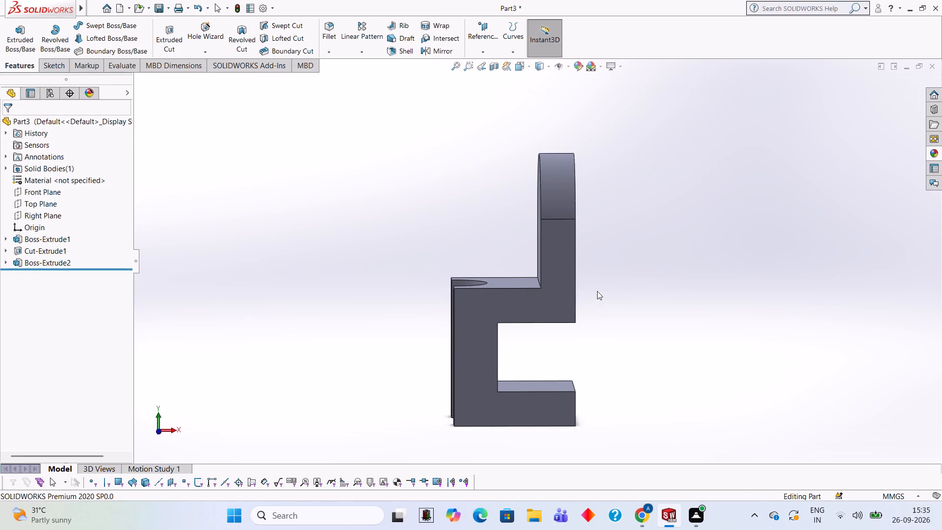
middle_drag(620, 251, 655, 269)
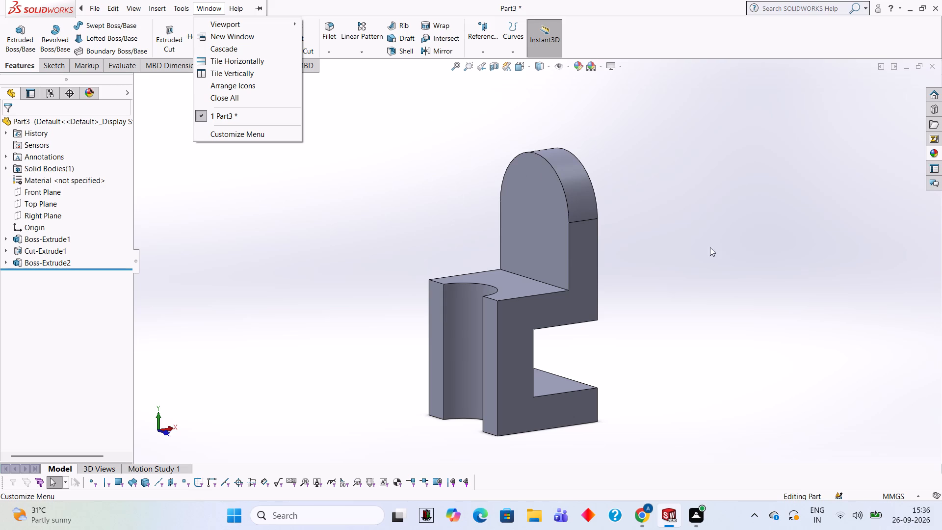
click(356, 107)
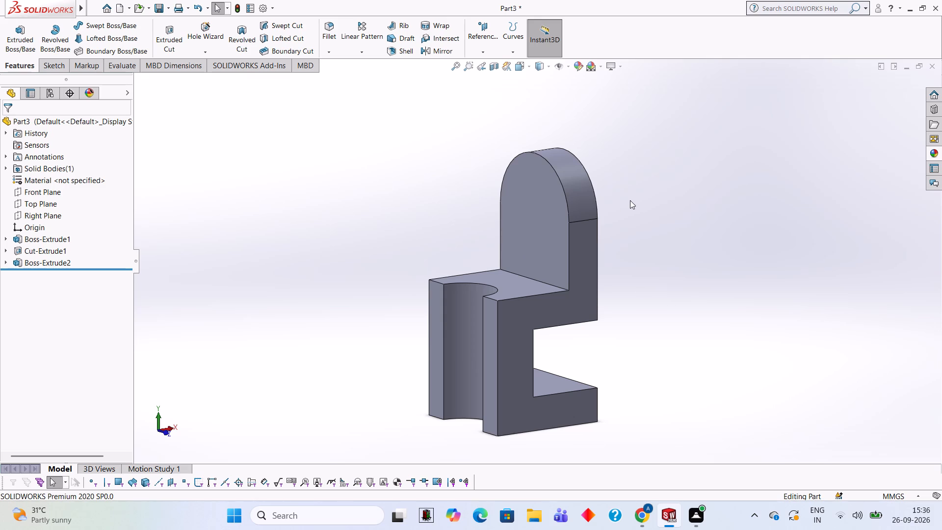
middle_drag(667, 177, 574, 183)
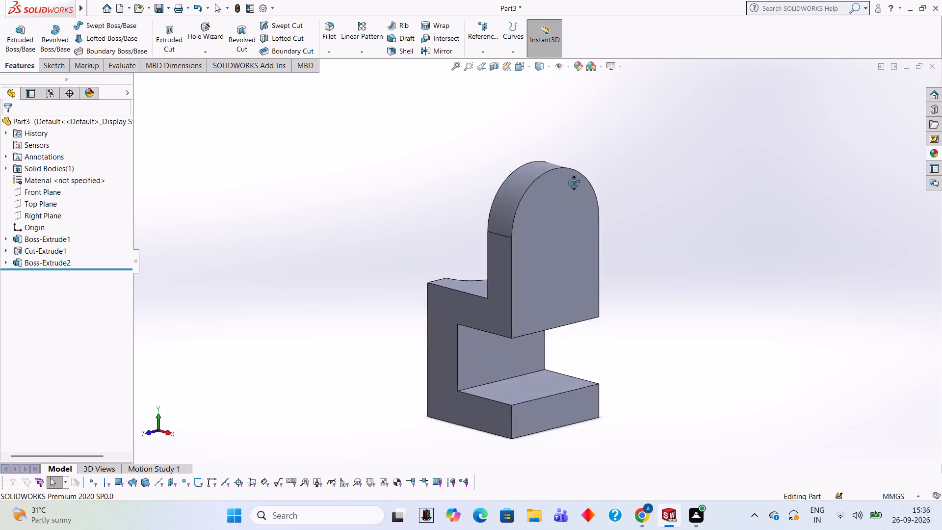
middle_drag(574, 183, 692, 179)
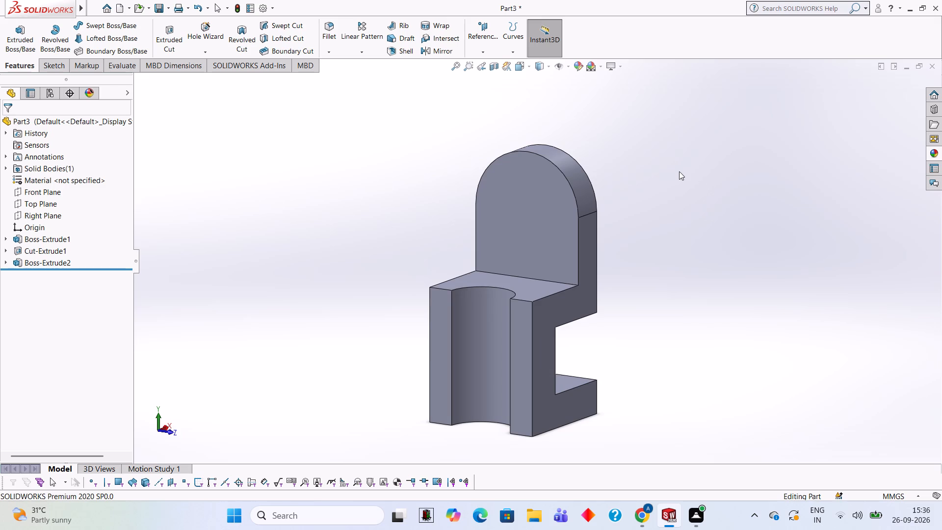
middle_drag(635, 159, 492, 171)
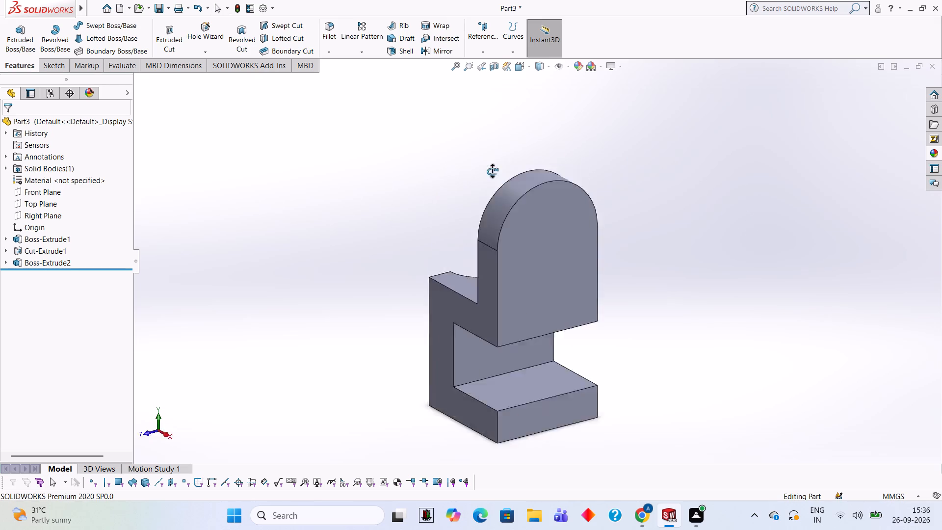
middle_drag(492, 171, 545, 149)
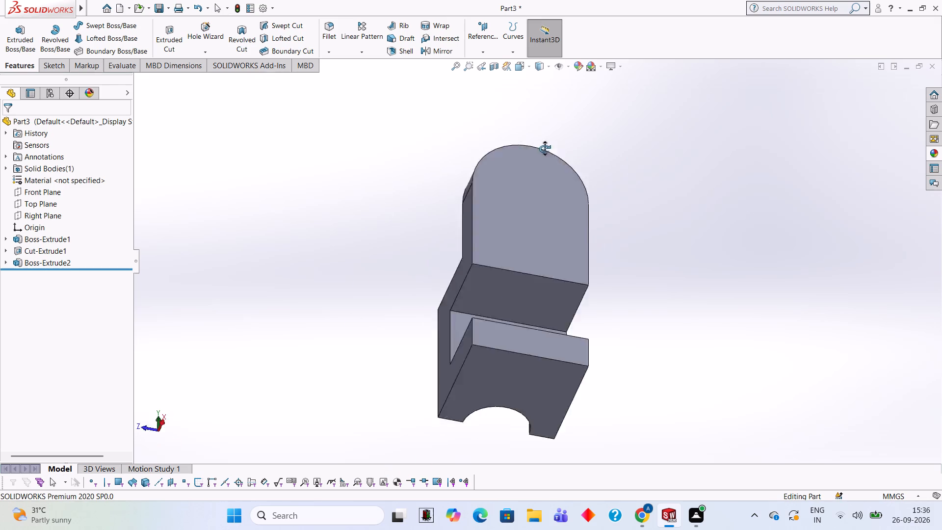
middle_drag(545, 149, 581, 444)
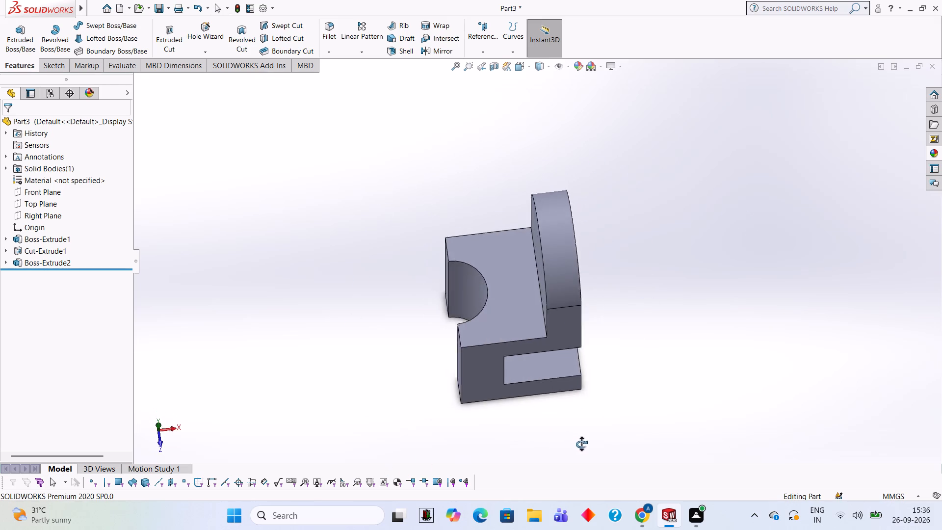
middle_drag(581, 444, 587, 292)
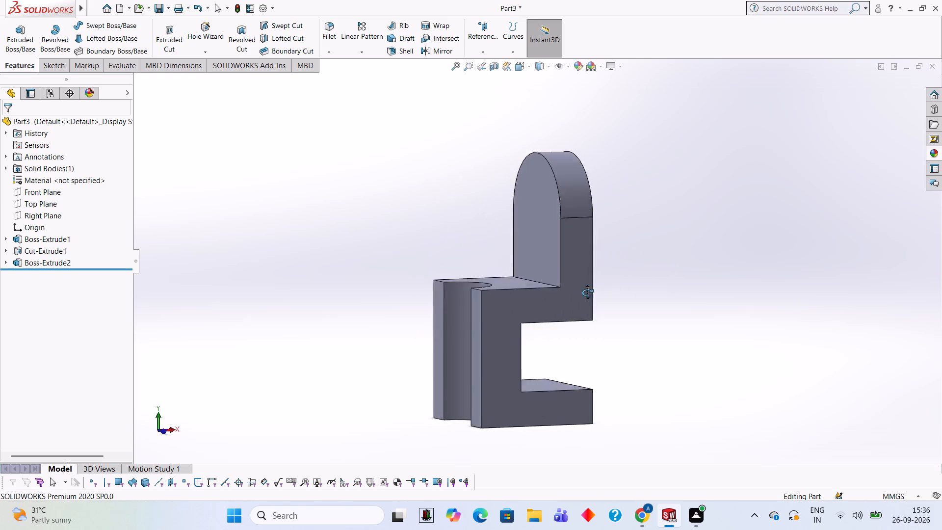
middle_drag(587, 292, 602, 303)
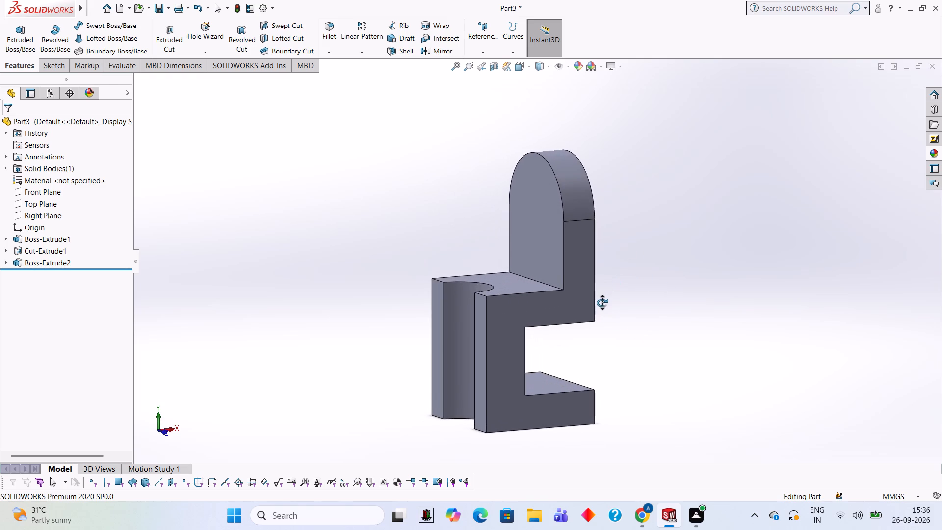
middle_drag(602, 303, 612, 319)
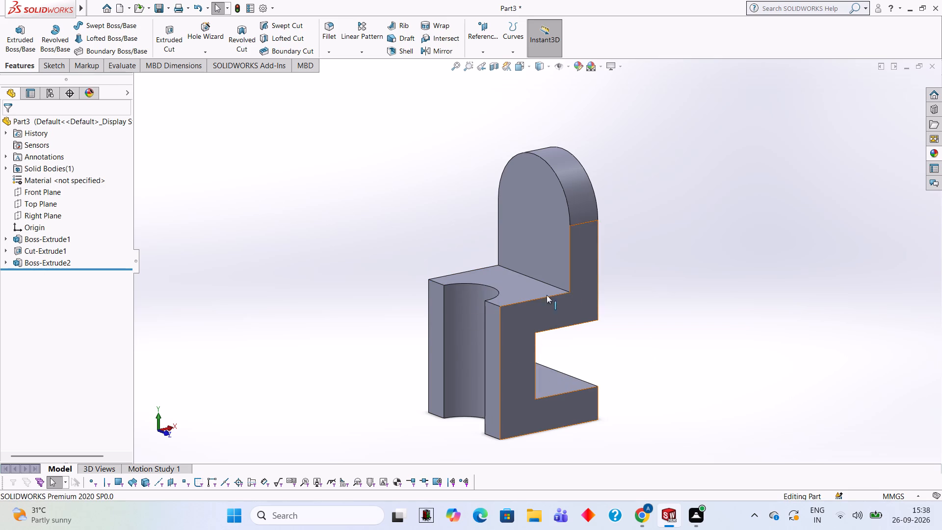
scroll(688, 371, down, 1)
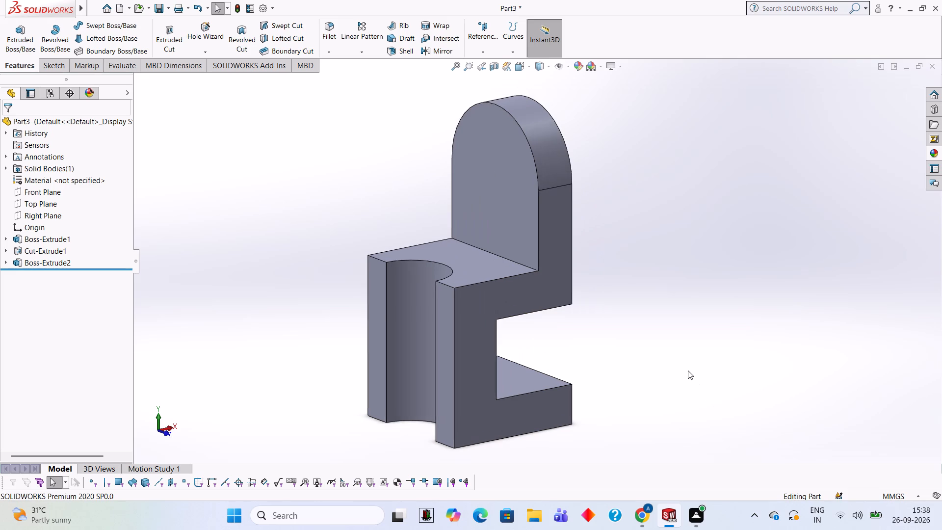
scroll(688, 371, up, 2)
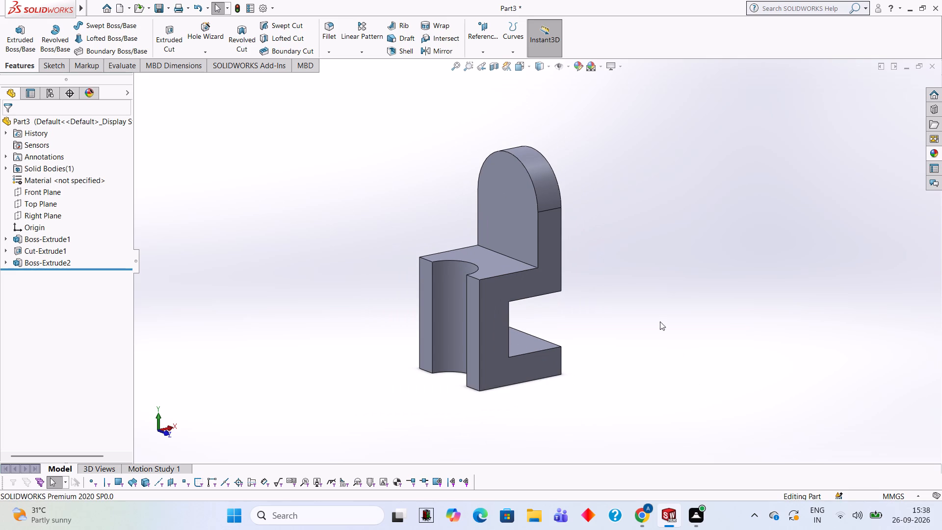
scroll(629, 297, down, 1)
scroll(629, 297, up, 1)
scroll(386, 230, down, 1)
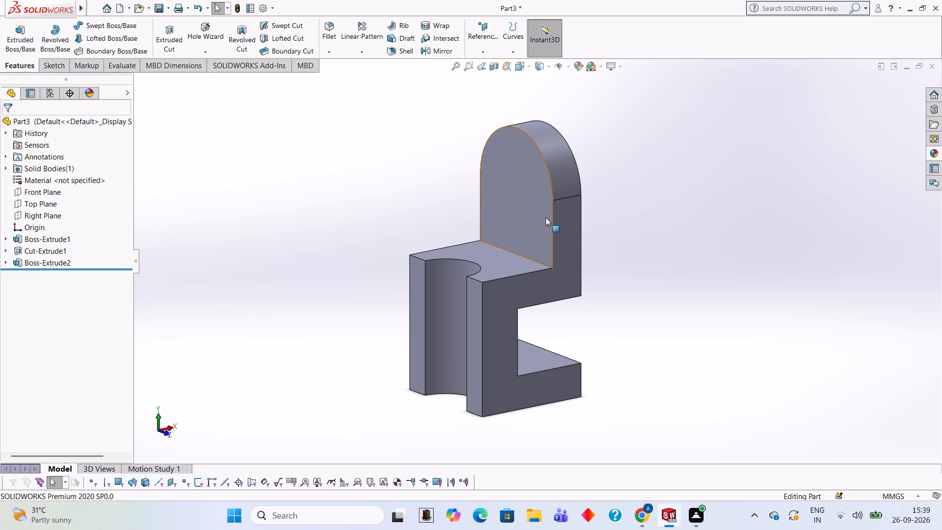
Start a new sketch on the upright's flat face on the semicircular cut side, viewed normal to the face.
click(514, 172)
click(560, 146)
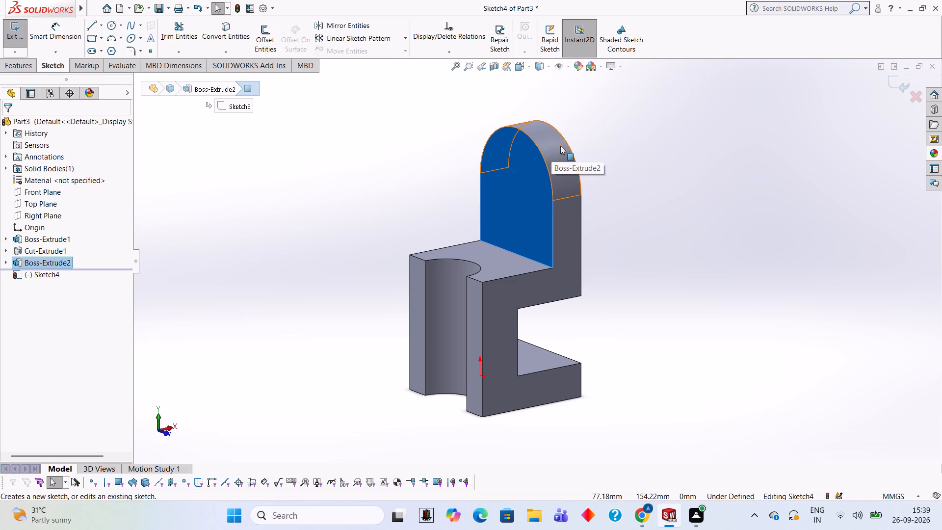
key(ctrl+8)
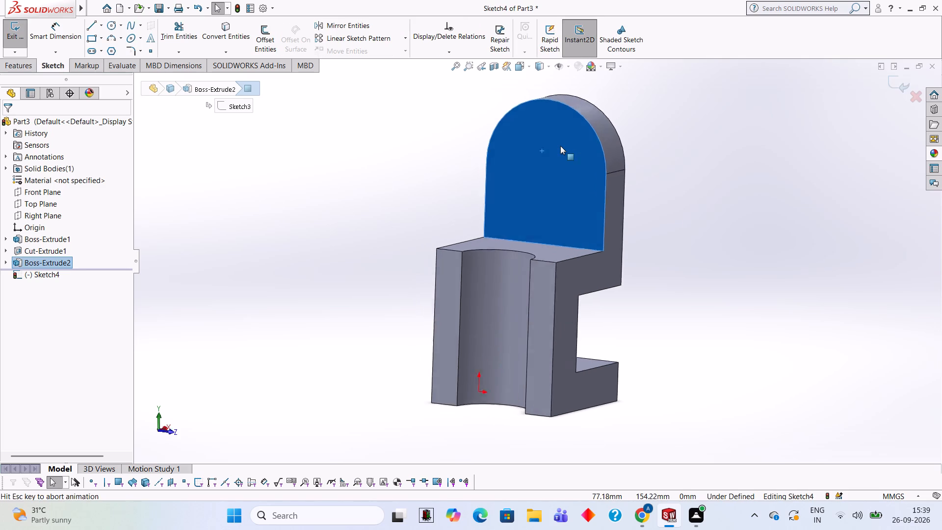
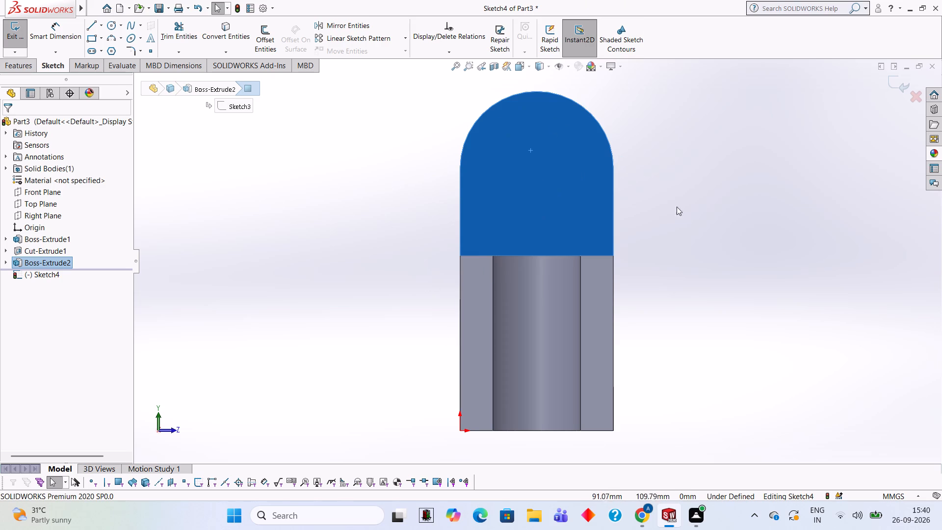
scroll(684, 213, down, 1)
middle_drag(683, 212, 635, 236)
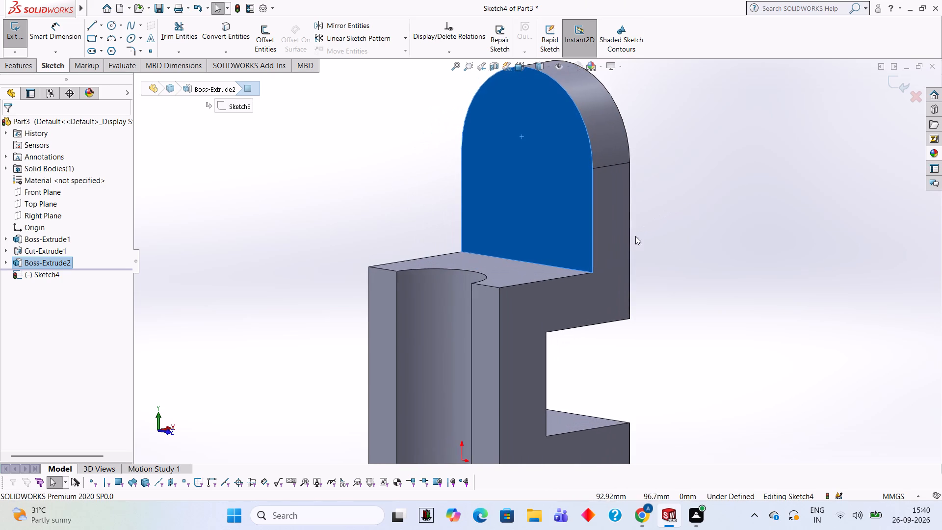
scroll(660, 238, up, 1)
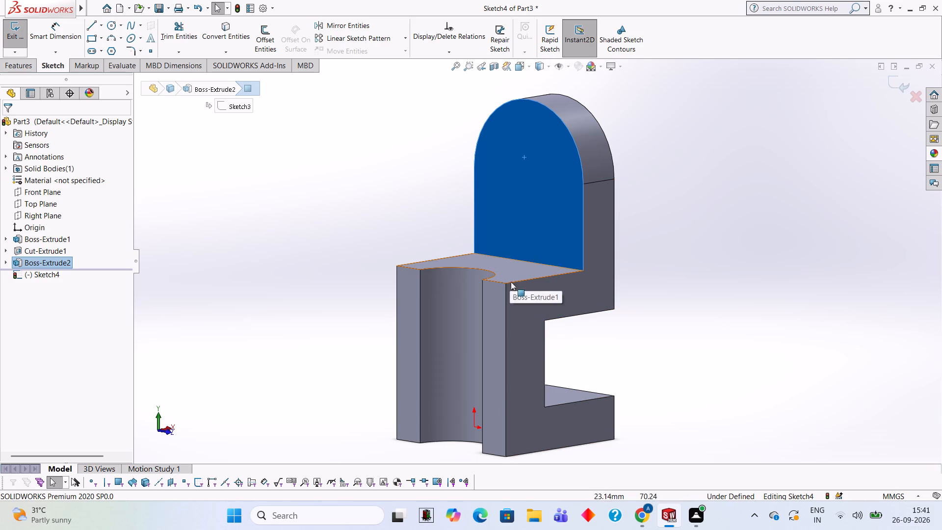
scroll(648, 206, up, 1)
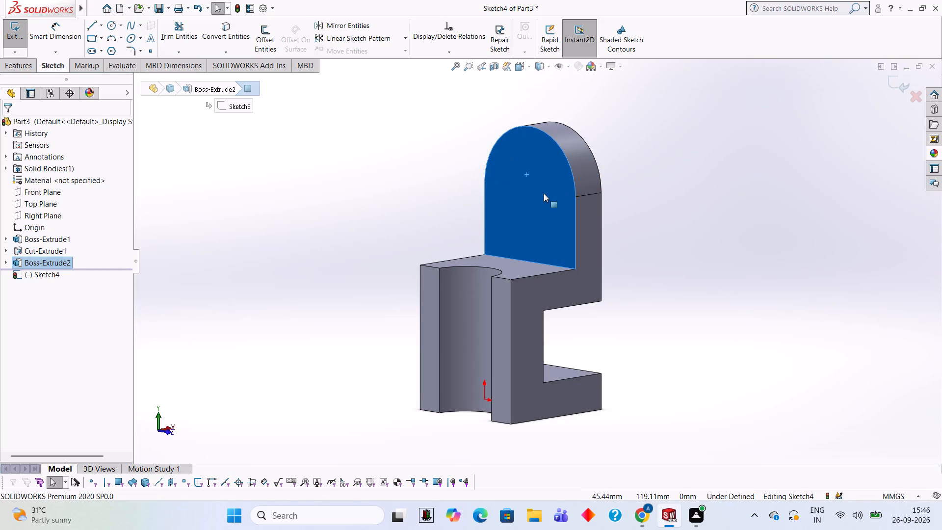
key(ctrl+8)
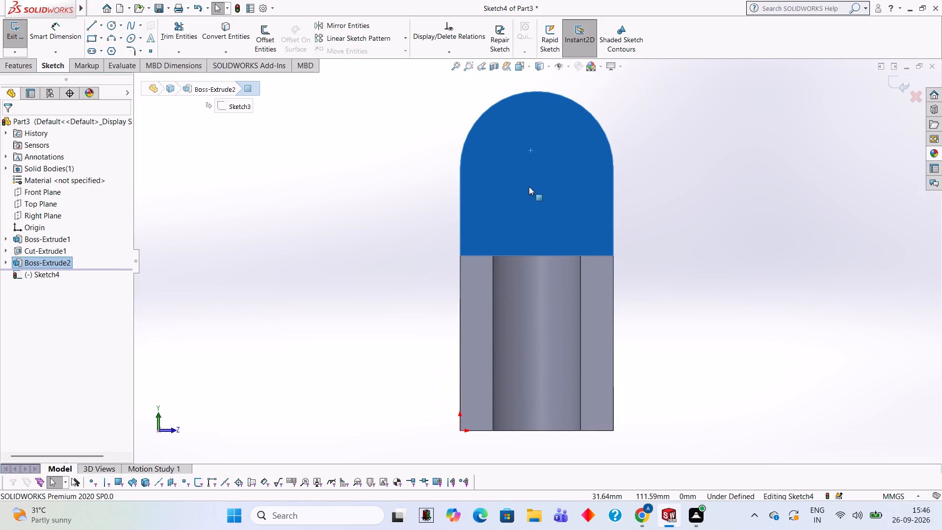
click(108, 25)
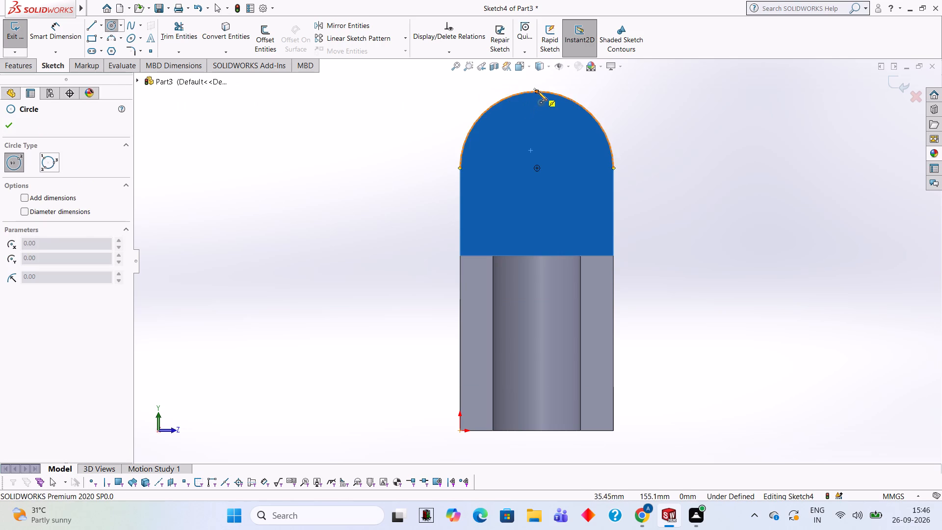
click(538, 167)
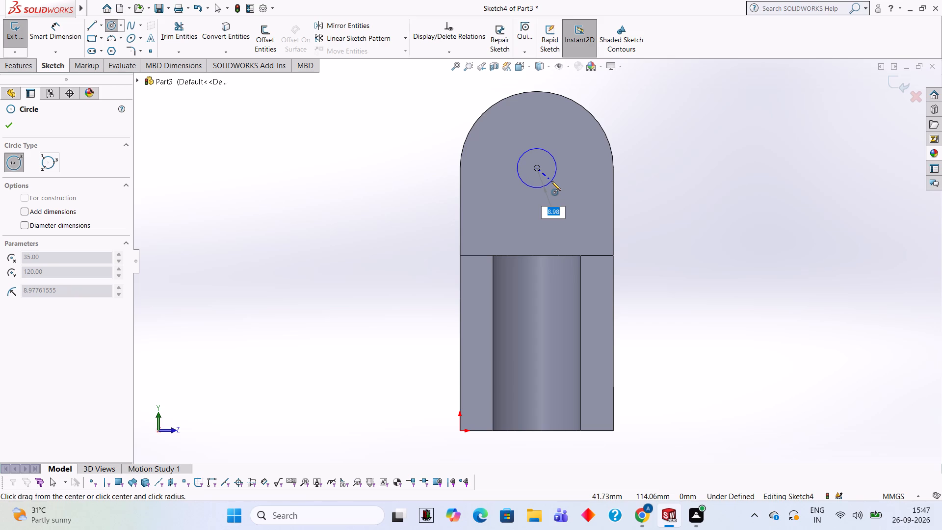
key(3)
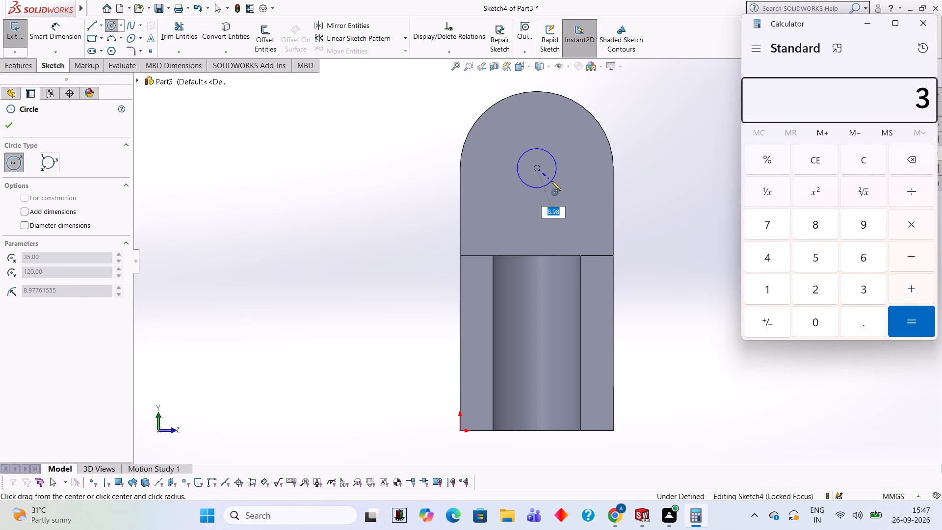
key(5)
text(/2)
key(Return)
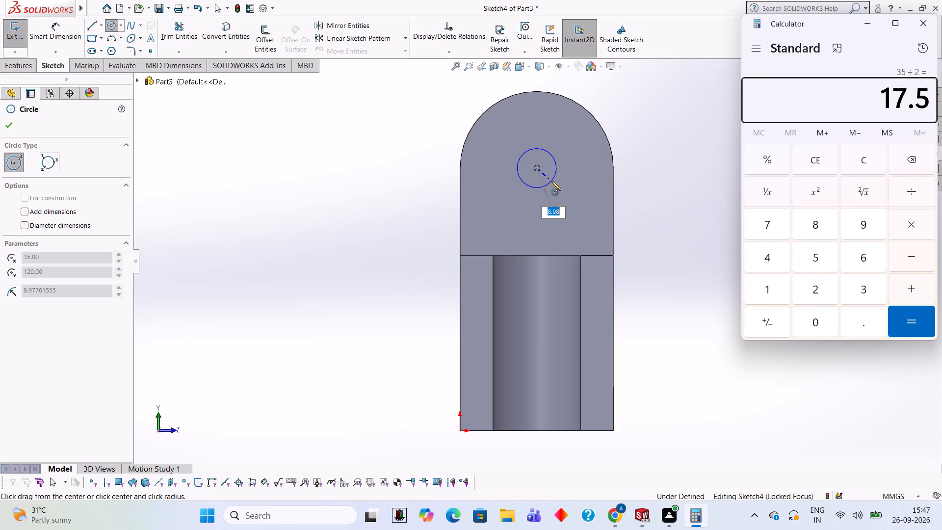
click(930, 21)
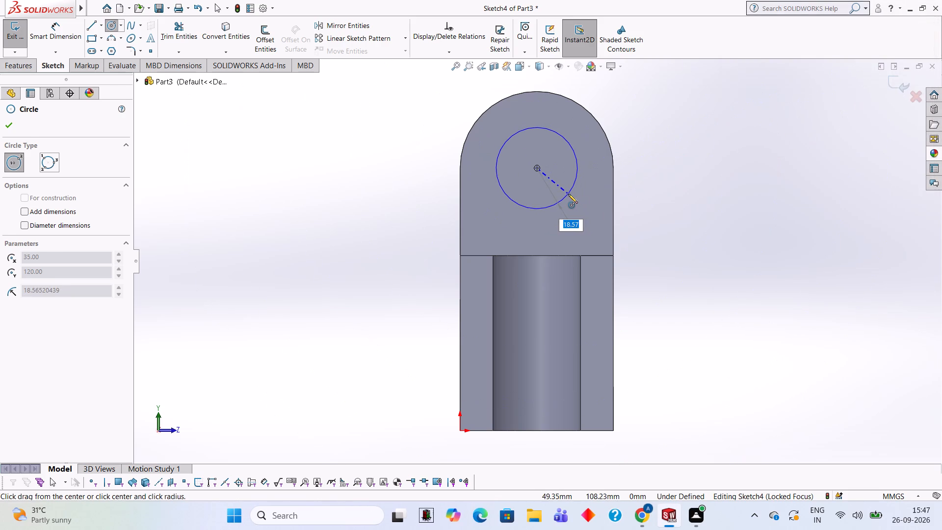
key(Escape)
Sketch a circle with an added 35 mm diameter dimension, centred on the upright's rounded top arc centre.
click(111, 26)
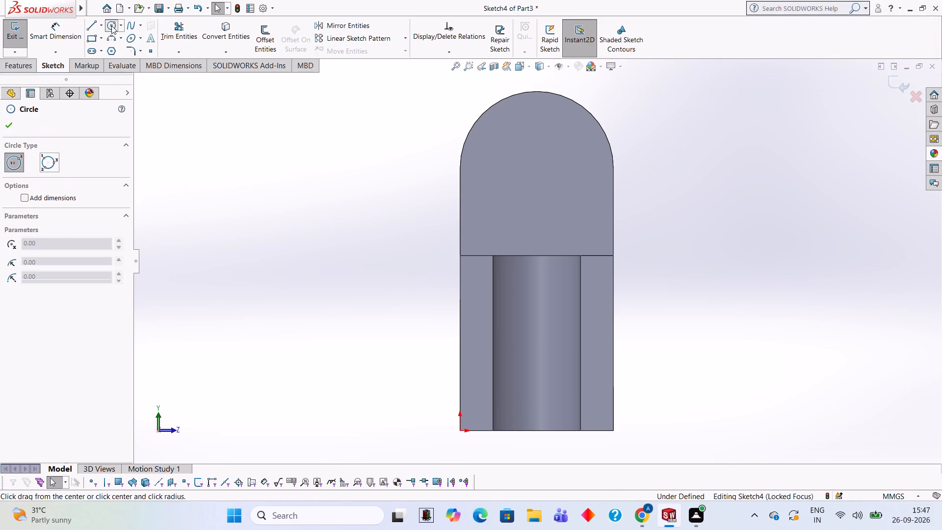
click(25, 199)
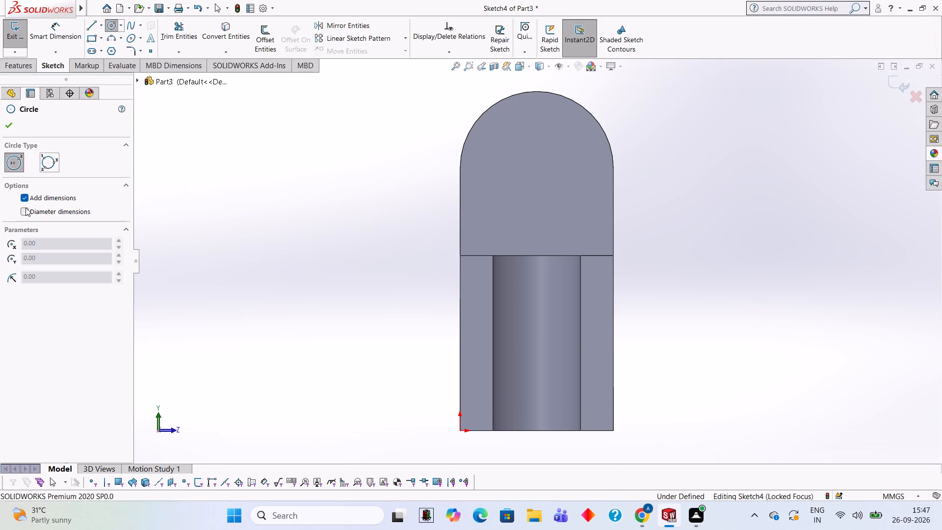
click(26, 208)
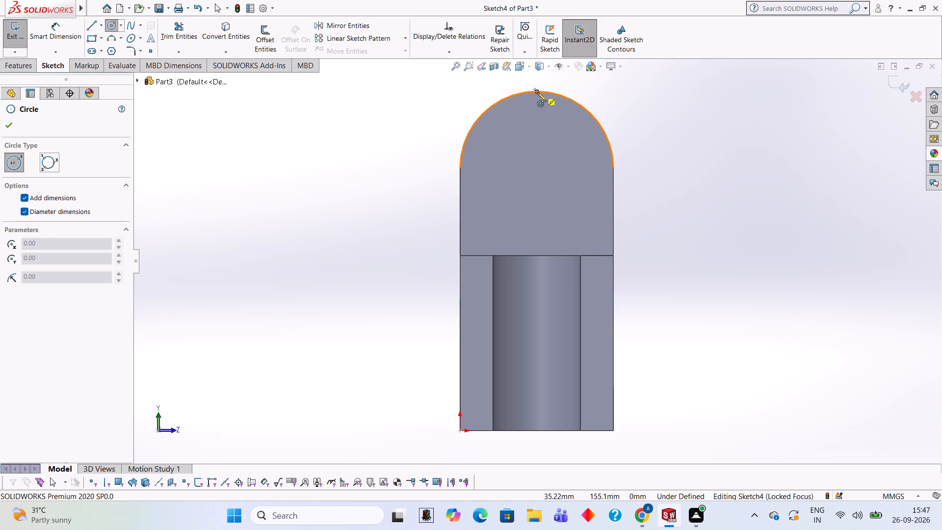
click(537, 168)
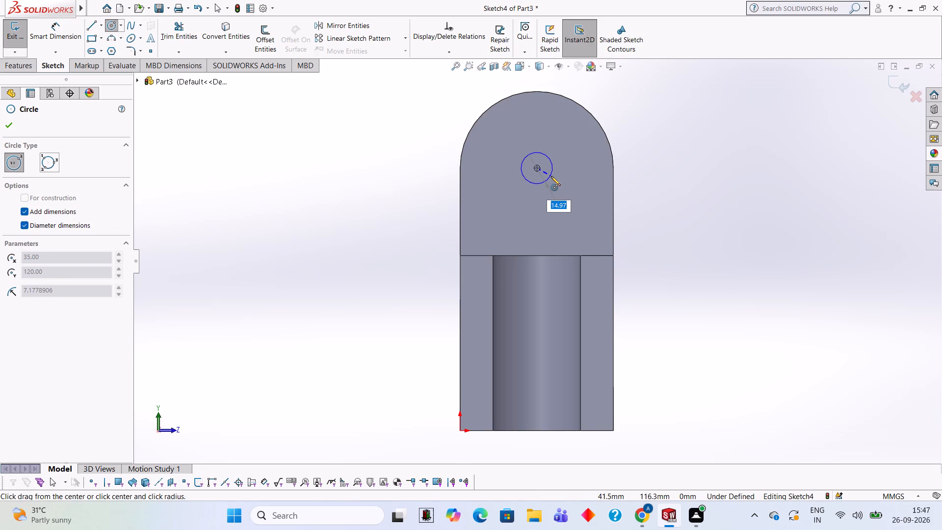
text(35)
key(Return)
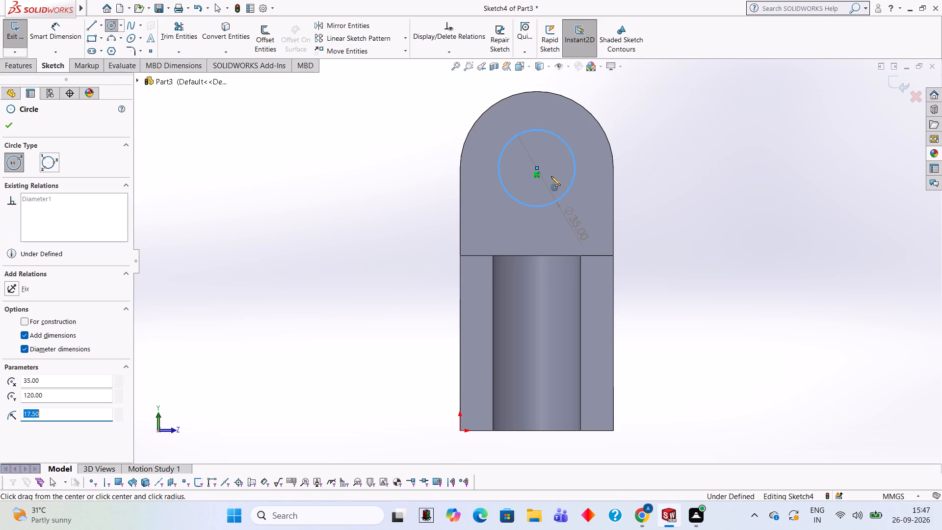
key(Escape)
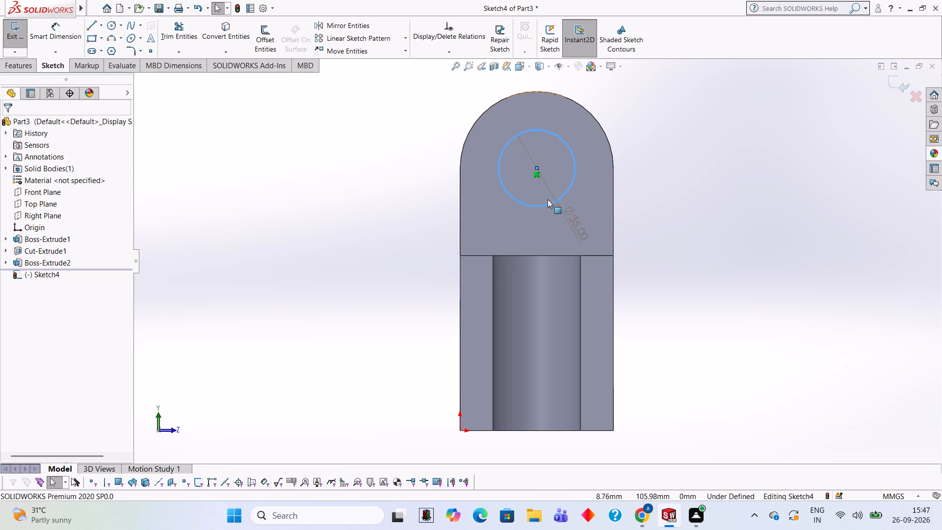
Cut-extrude the 35 mm circle through the upright to a 20 mm blind depth.
middle_drag(659, 158, 565, 177)
click(31, 65)
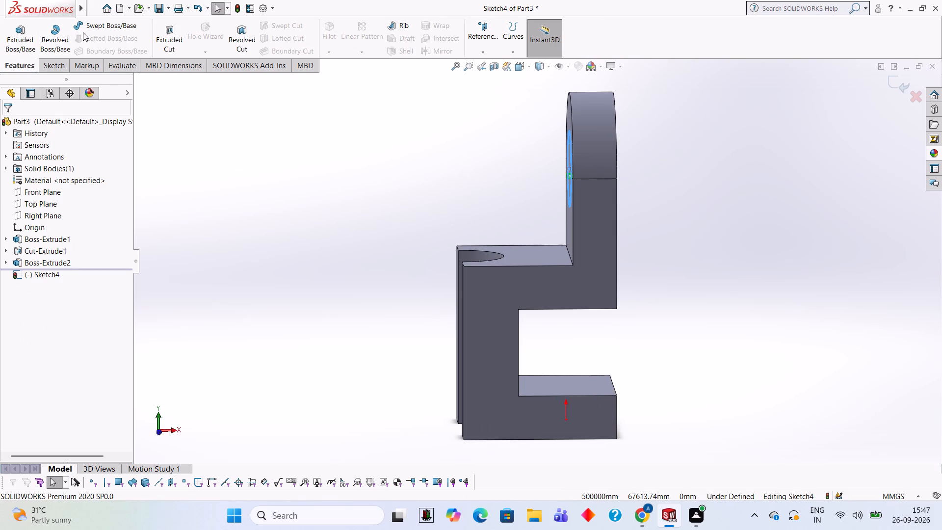
click(165, 34)
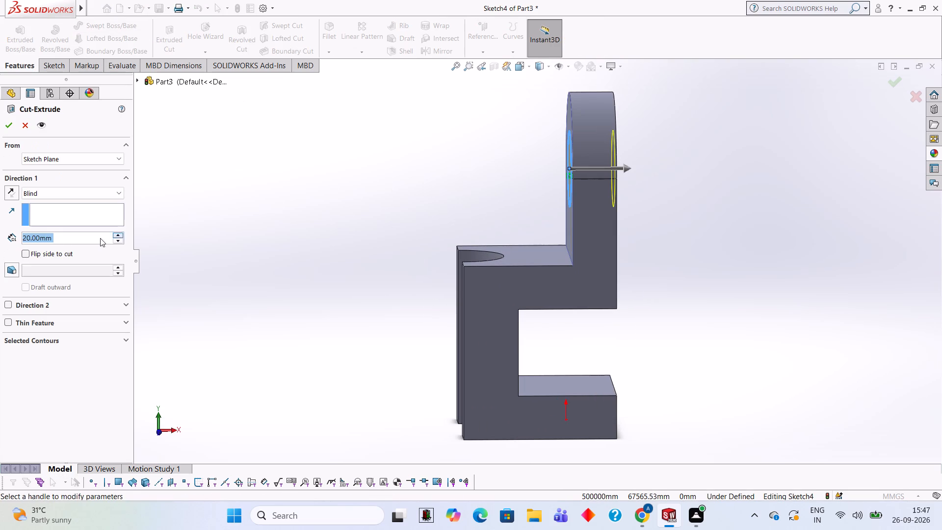
click(8, 126)
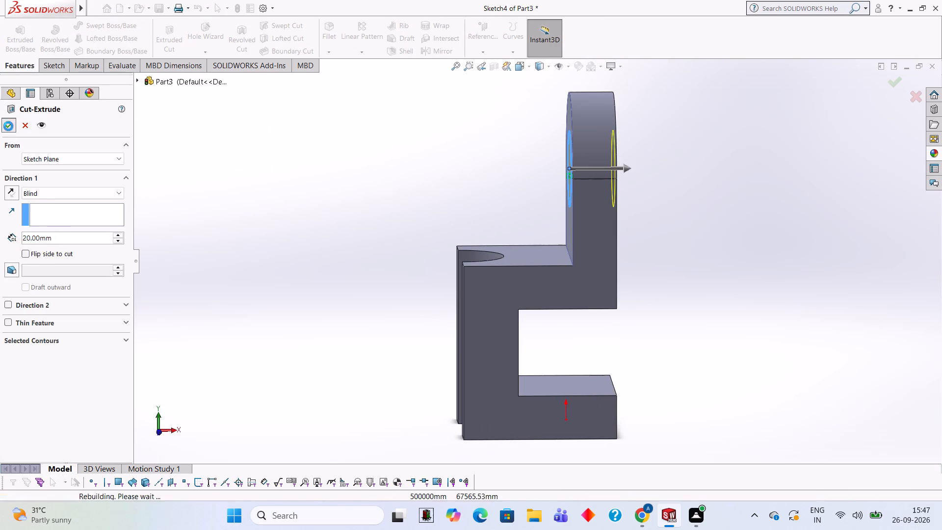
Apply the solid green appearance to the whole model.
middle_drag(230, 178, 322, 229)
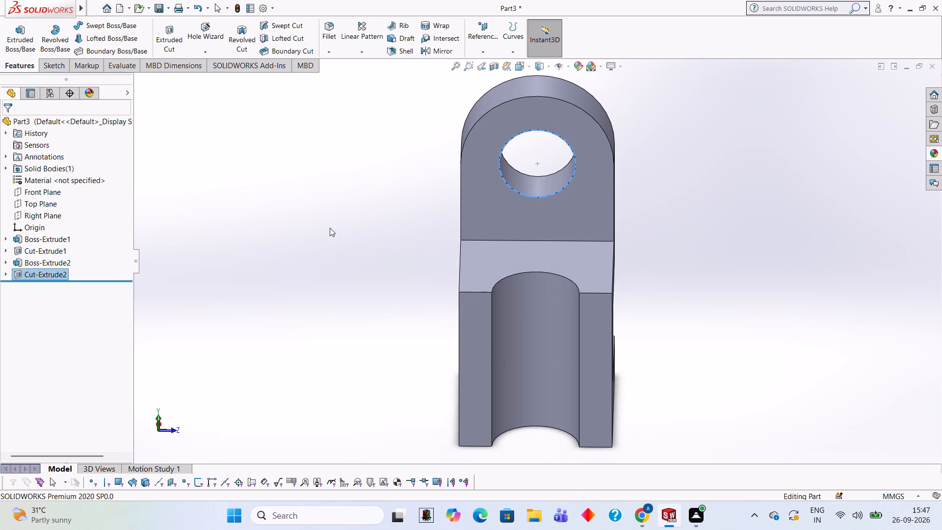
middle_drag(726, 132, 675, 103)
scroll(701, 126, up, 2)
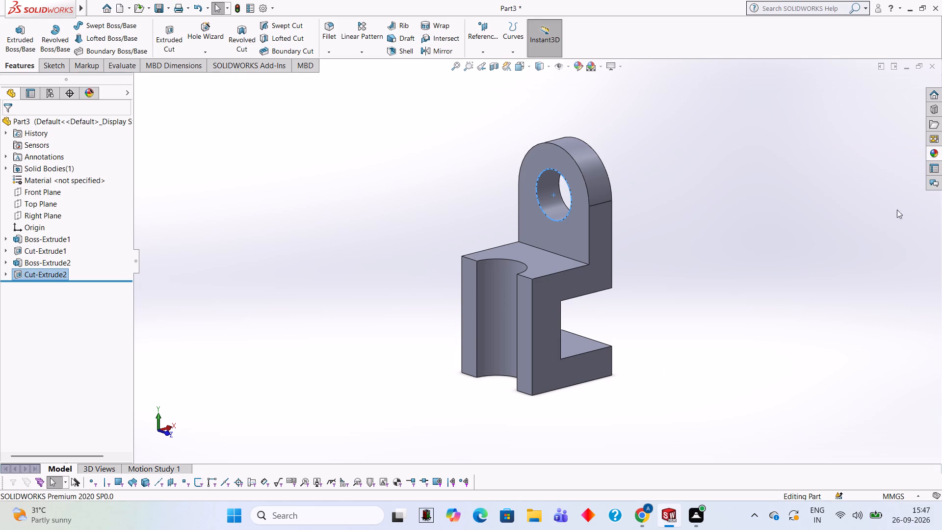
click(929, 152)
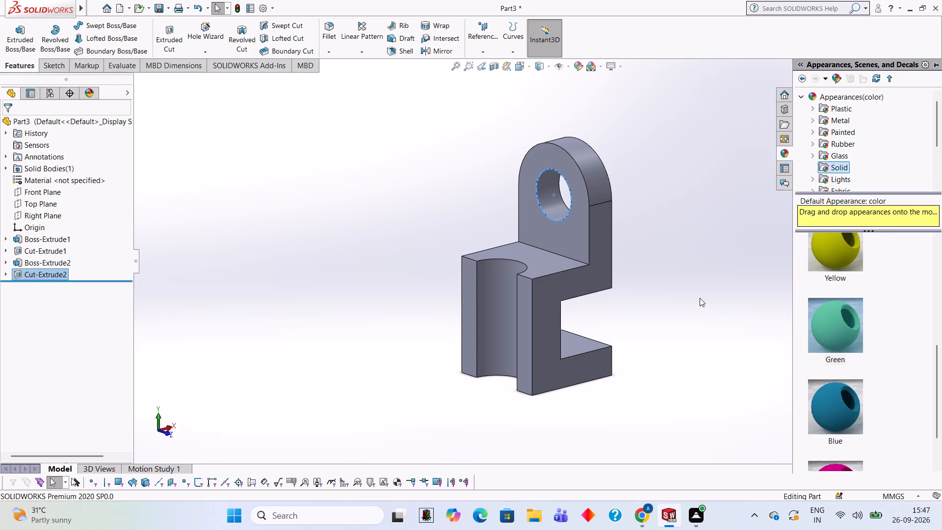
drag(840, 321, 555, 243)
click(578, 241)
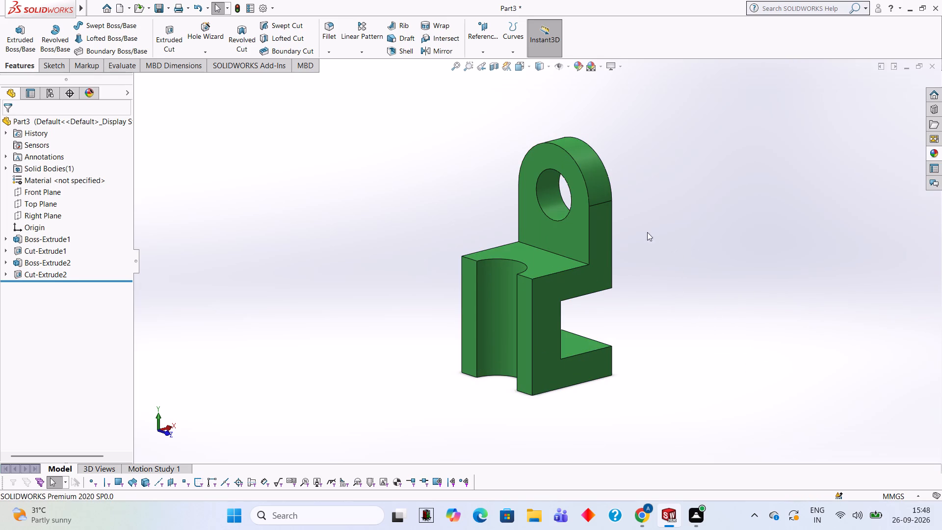
Apply the solid blue appearance to the whole body.
click(938, 153)
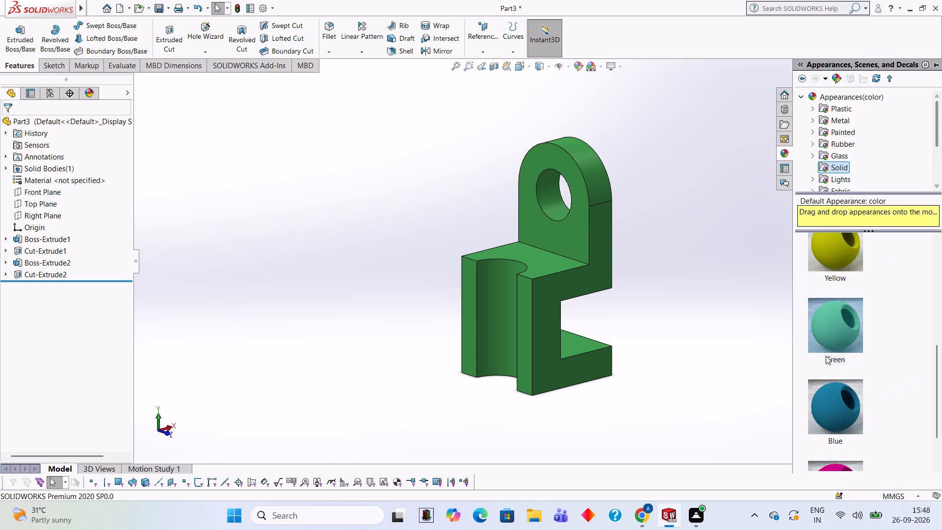
drag(844, 391, 565, 241)
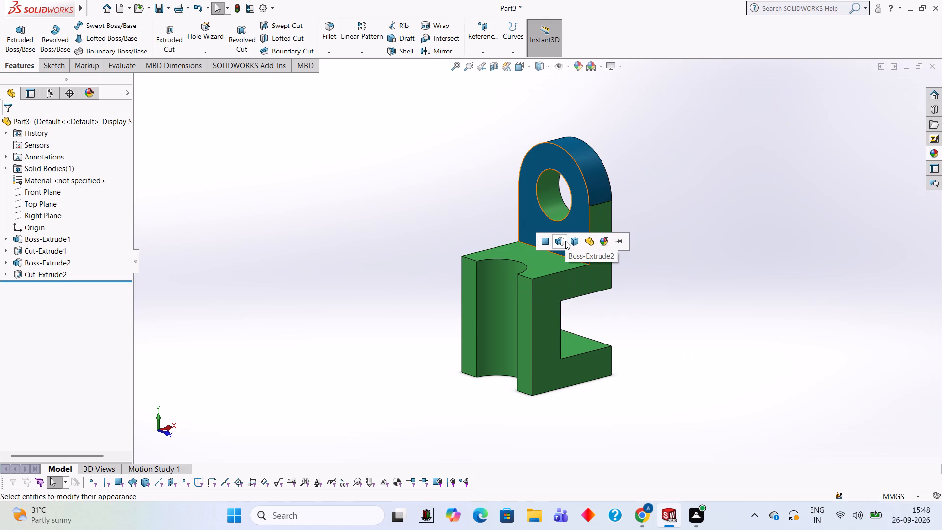
click(577, 242)
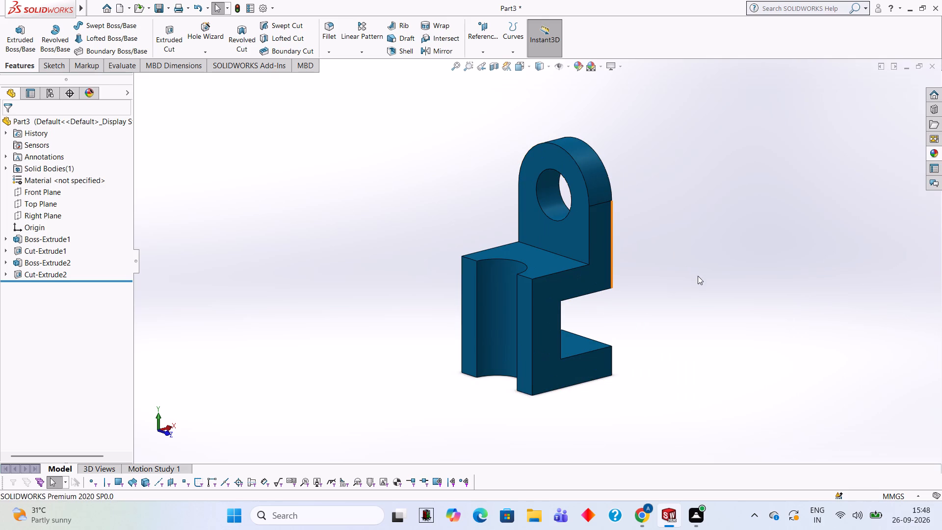
Apply the solid pink appearance to the circular hole in the upright.
scroll(567, 202, down, 3)
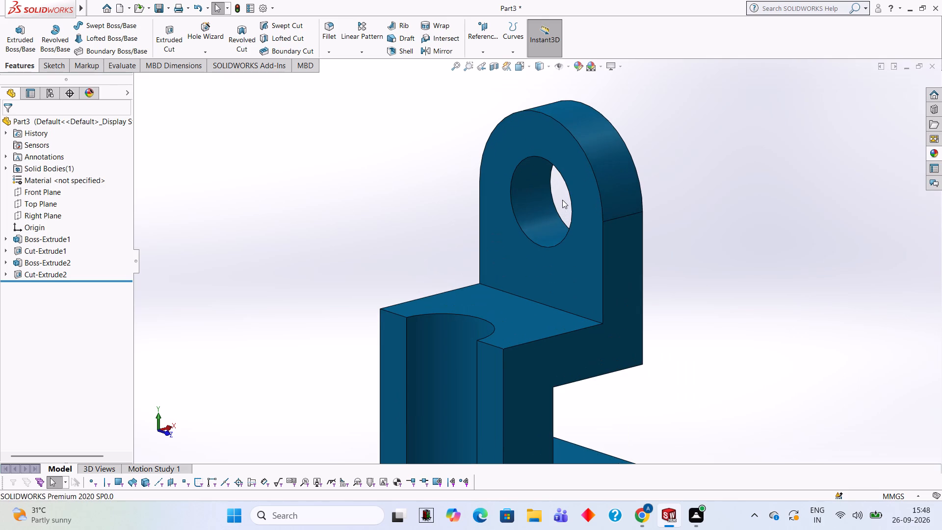
click(938, 150)
scroll(877, 362, down, 1)
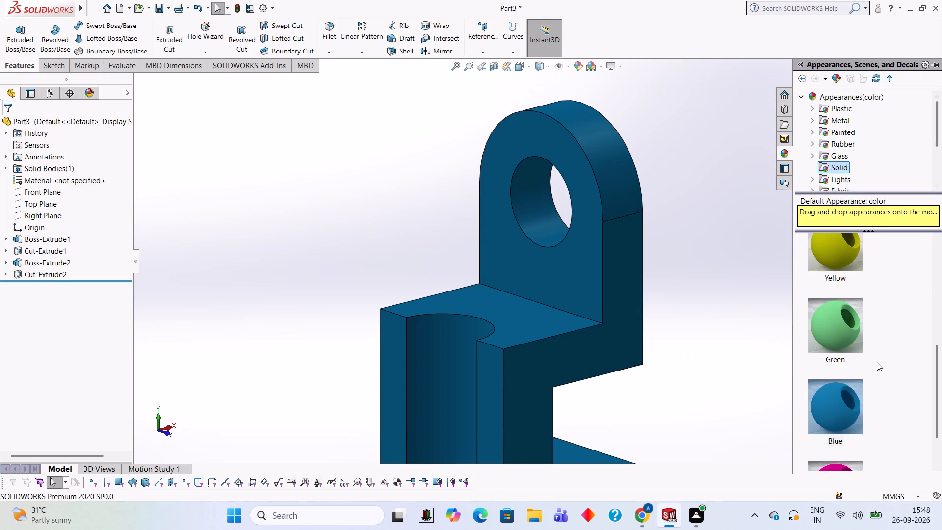
scroll(877, 362, down, 1)
scroll(877, 362, up, 2)
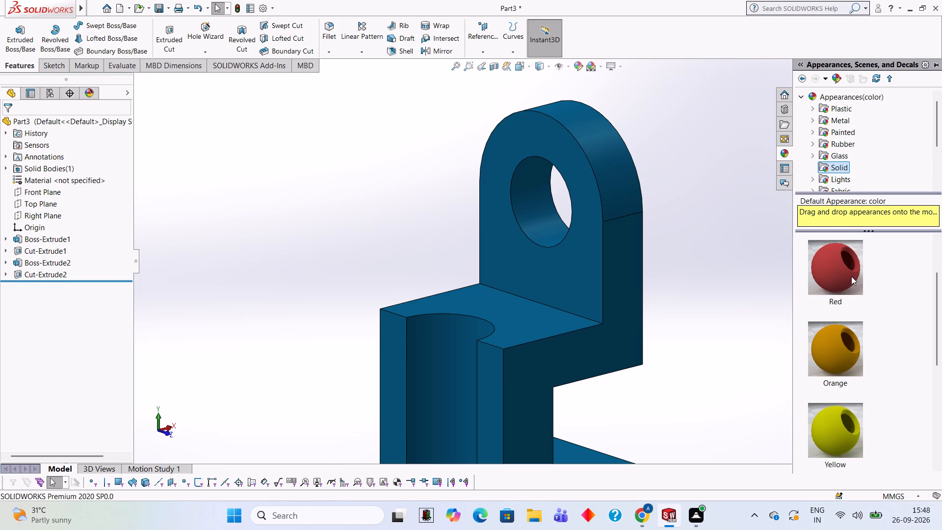
scroll(851, 289, down, 3)
drag(831, 429, 506, 172)
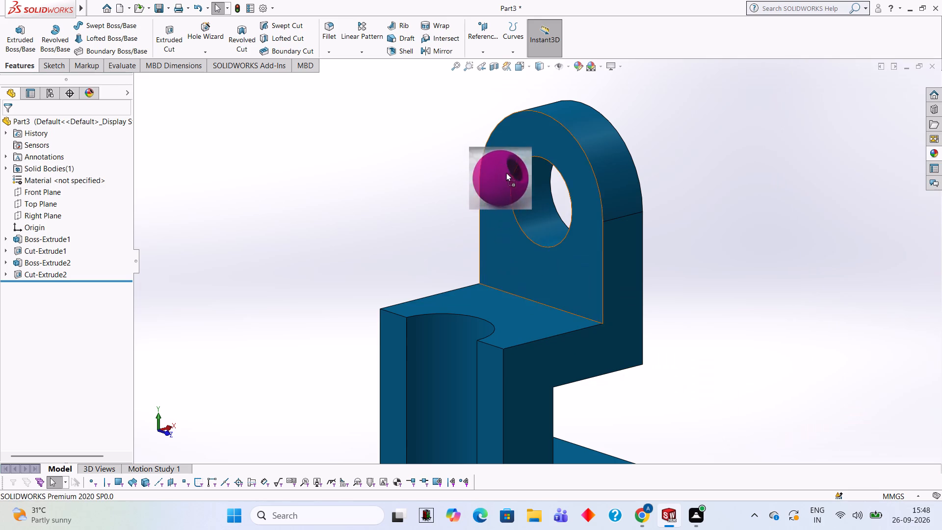
drag(506, 172, 539, 200)
click(539, 200)
Apply the solid red appearance to the semicircular cut in the block.
scroll(599, 199, up, 1)
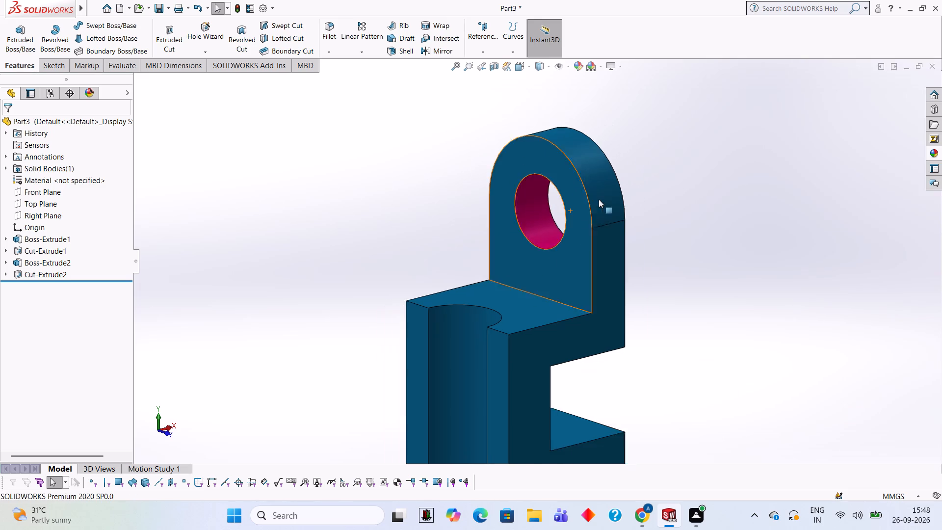
scroll(599, 199, up, 1)
middle_drag(540, 245, 561, 256)
scroll(505, 336, down, 2)
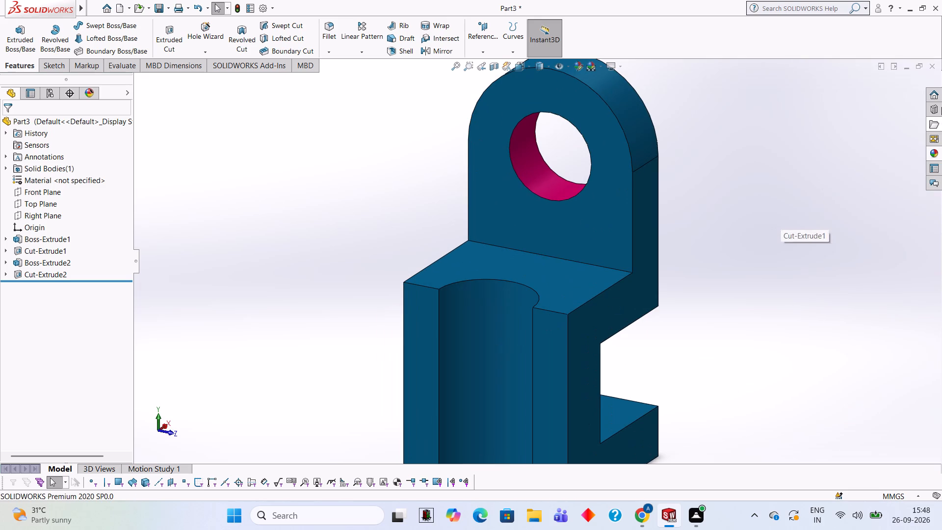
click(940, 151)
scroll(843, 323, down, 3)
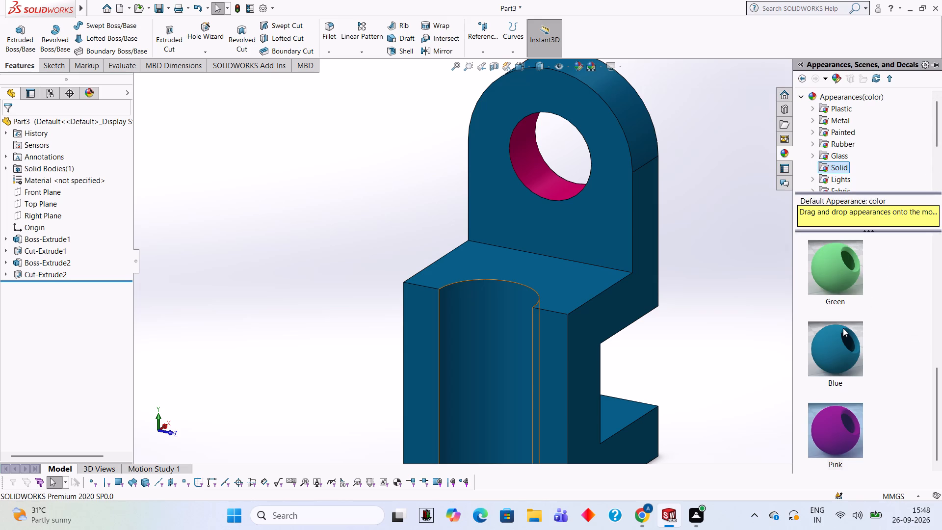
scroll(843, 328, up, 3)
drag(843, 328, 501, 318)
scroll(536, 327, up, 1)
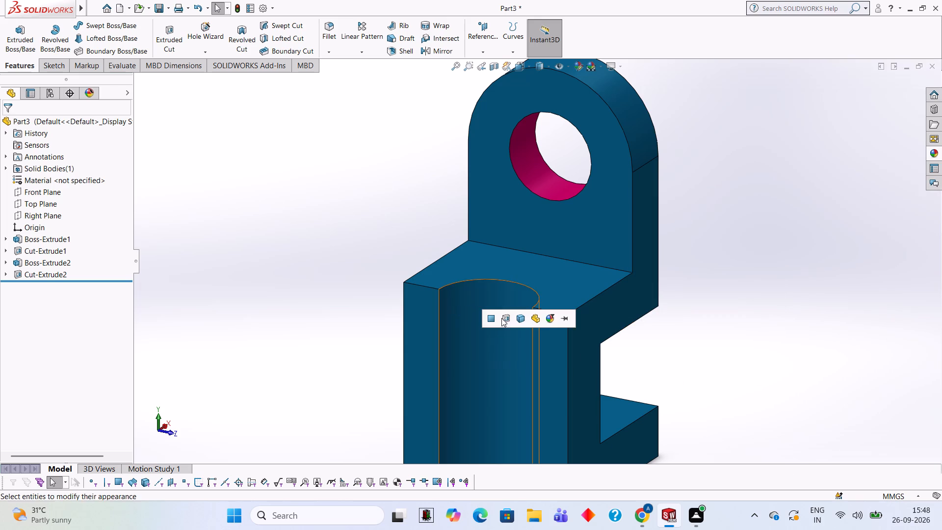
click(501, 318)
Save the part in the Documents folder as a SOLIDWORKS Part named 102102.
scroll(503, 314, up, 4)
middle_drag(661, 253, 651, 248)
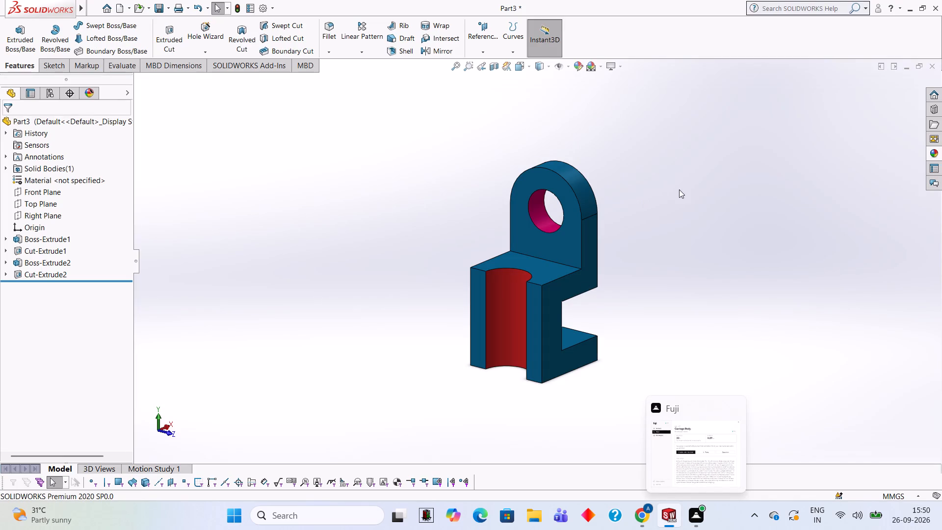
key(ctrl+s)
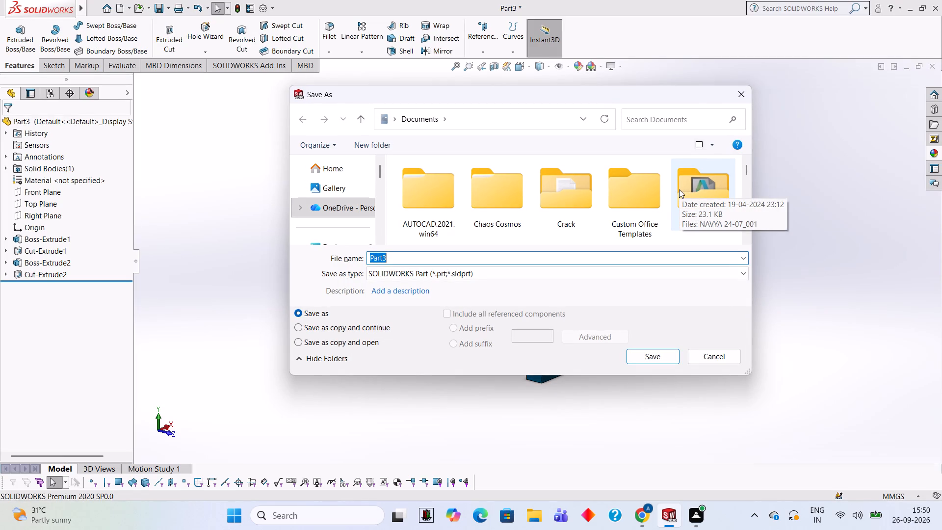
key(1)
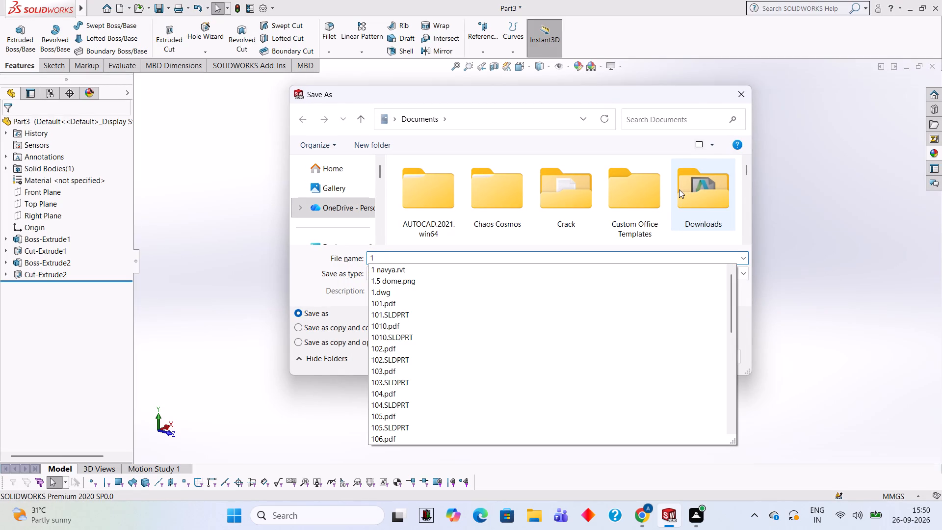
text(02102)
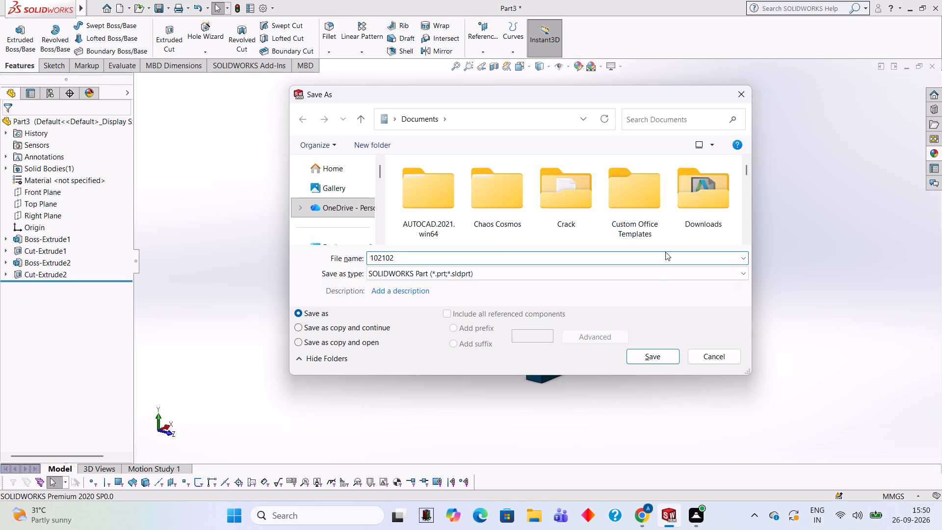
click(677, 357)
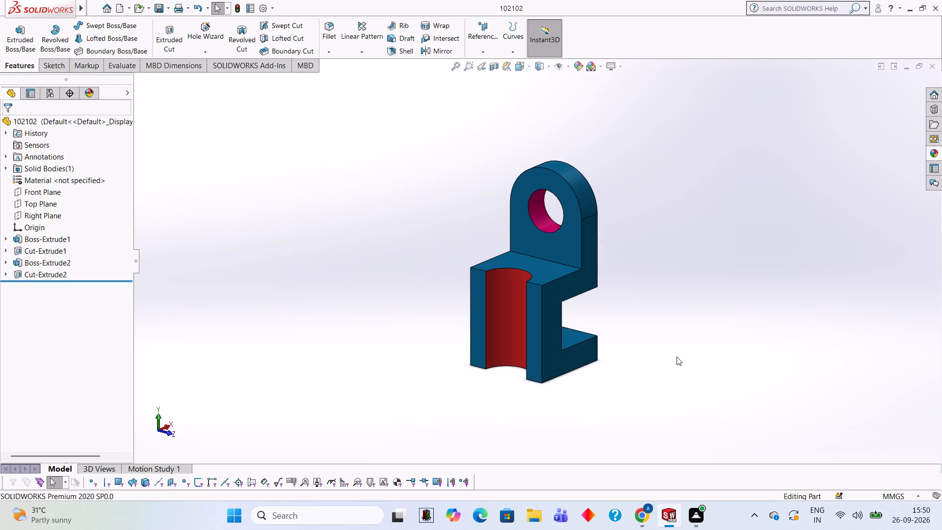
Save a copy of the model as an Adobe PDF named 102102 in the Documents folder.
click(166, 8)
click(180, 30)
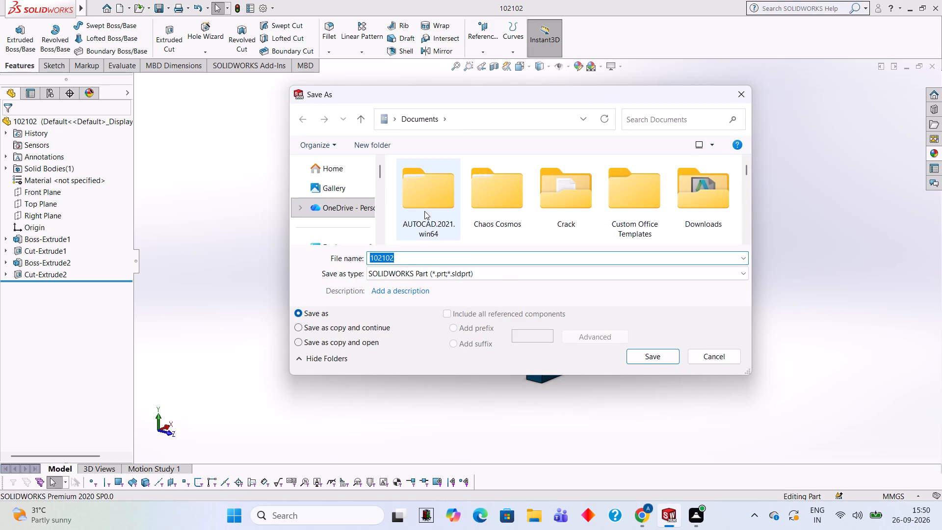
click(501, 275)
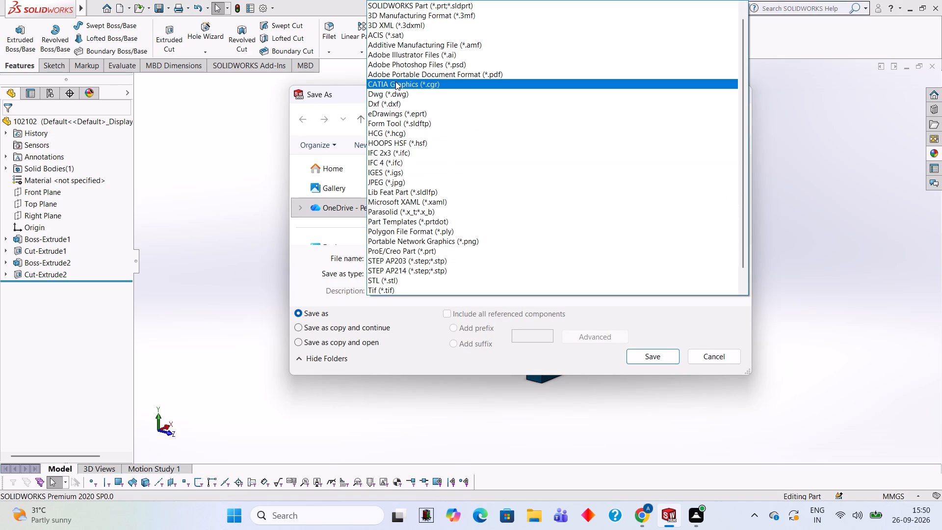
click(395, 74)
click(659, 375)
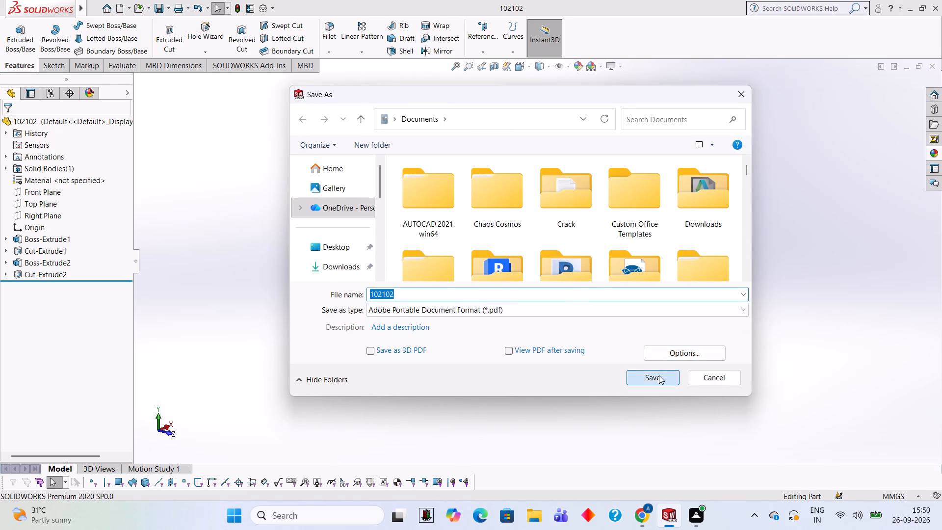